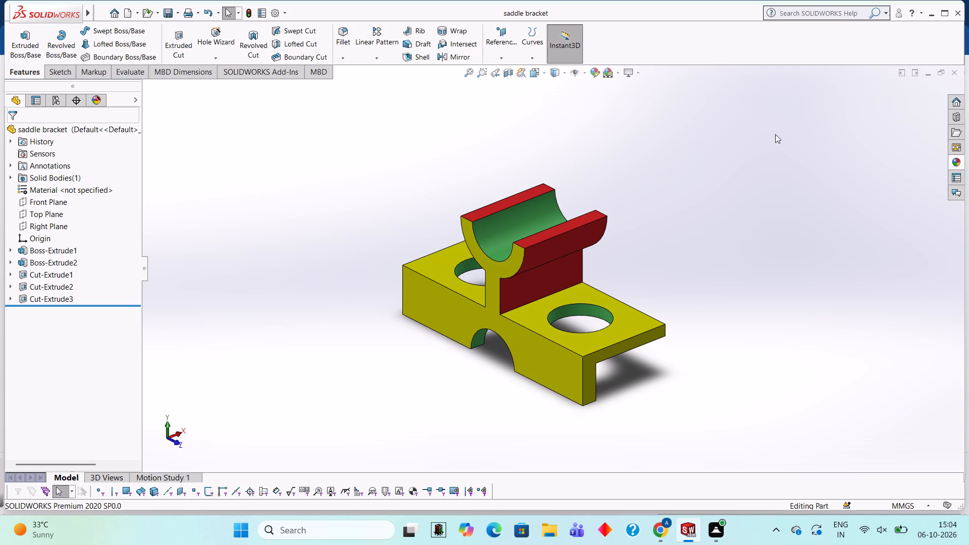
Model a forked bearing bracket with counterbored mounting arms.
Close the saddle bracket document and create a new part document.
click(943, 16)
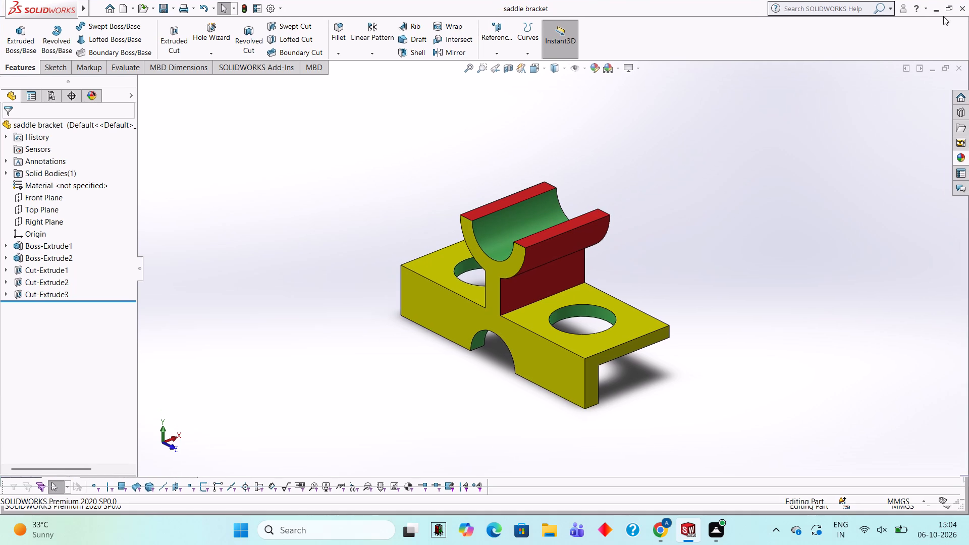
click(960, 65)
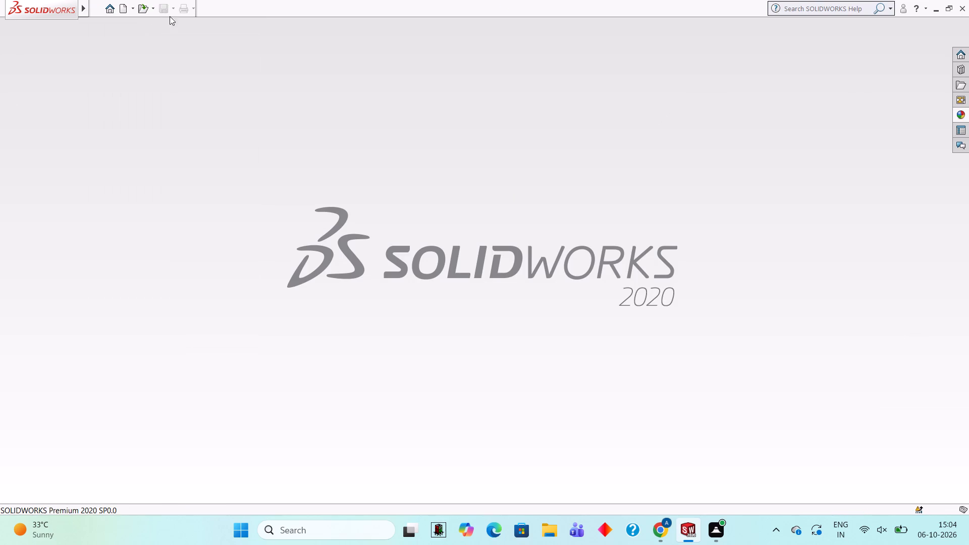
click(124, 13)
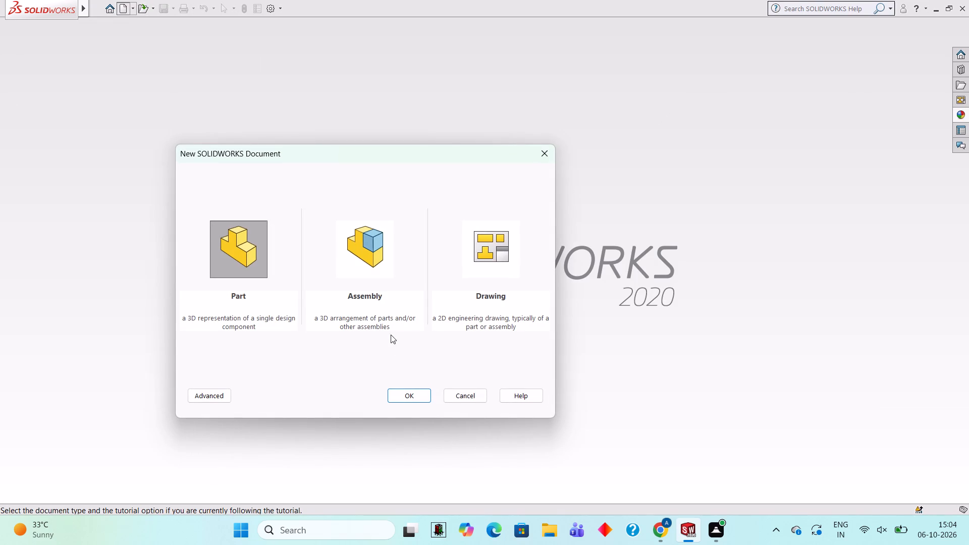
click(416, 390)
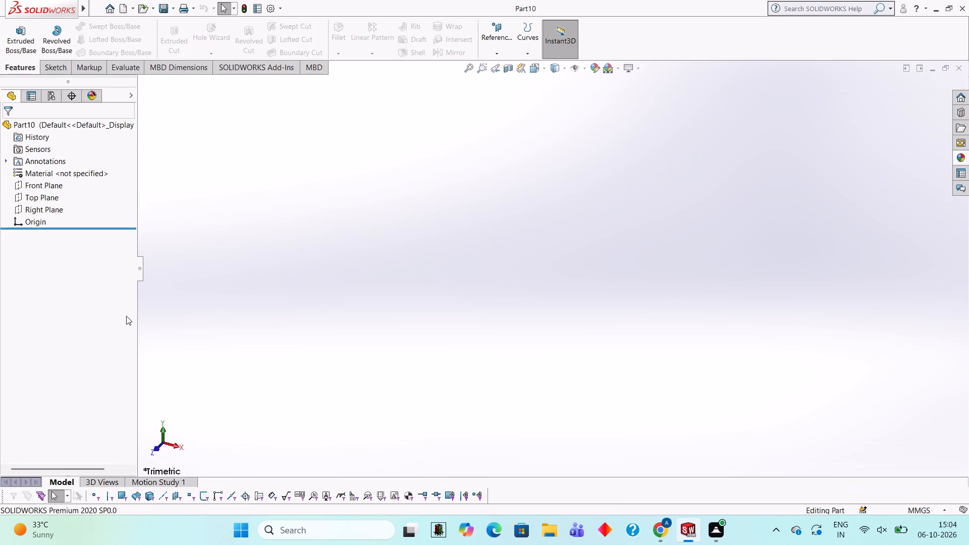
Start a sketch on the Front Plane.
click(53, 184)
click(64, 170)
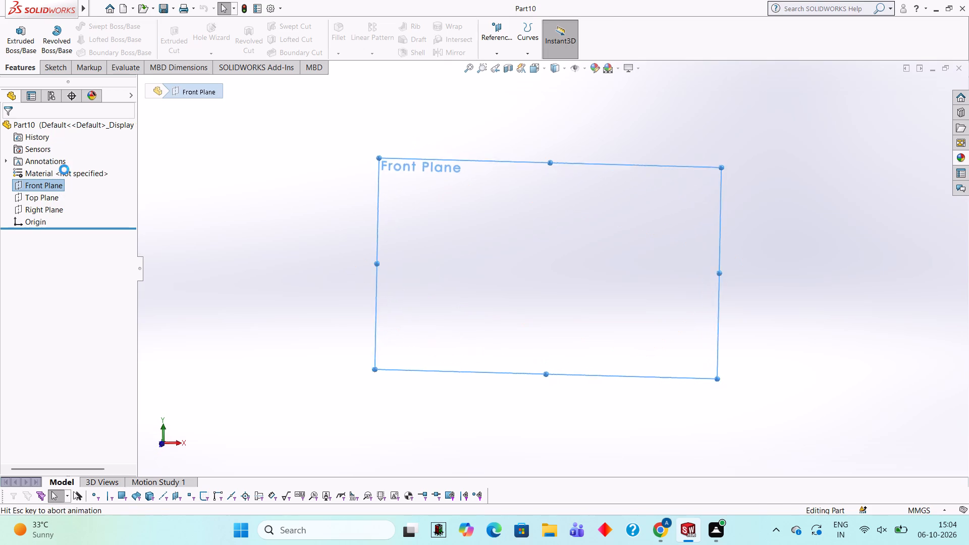
click(424, 230)
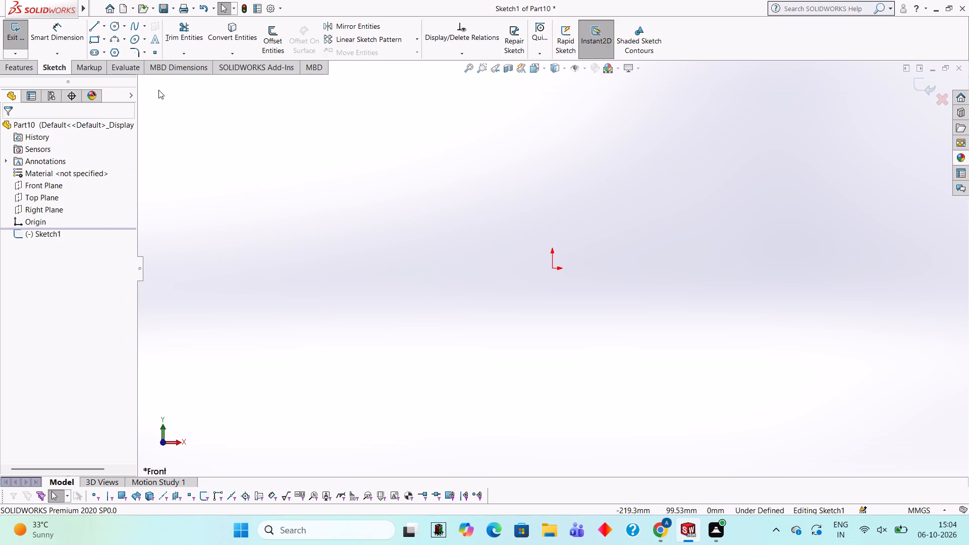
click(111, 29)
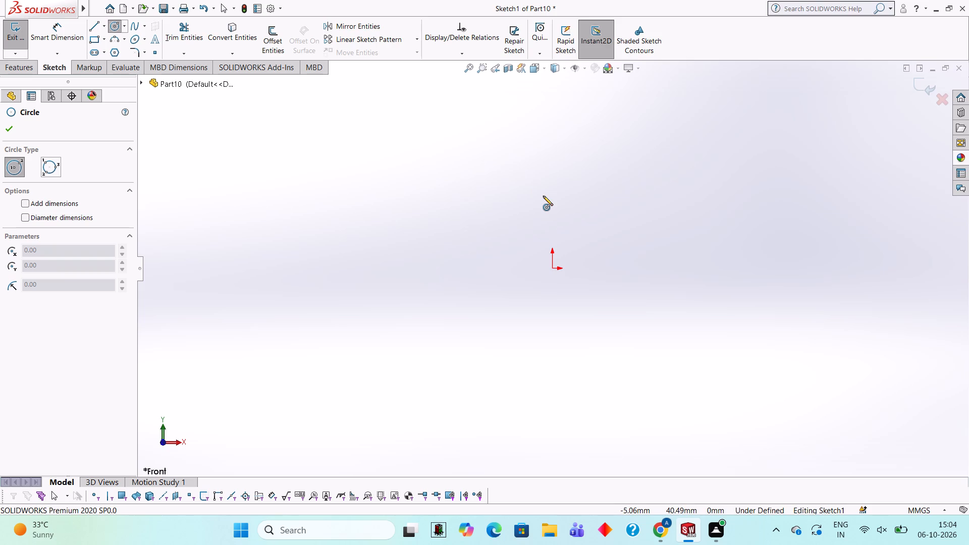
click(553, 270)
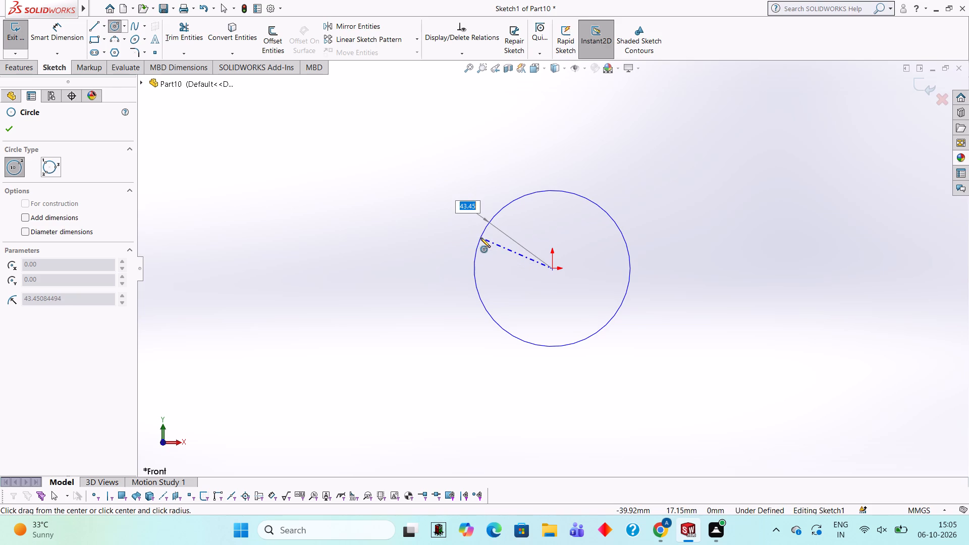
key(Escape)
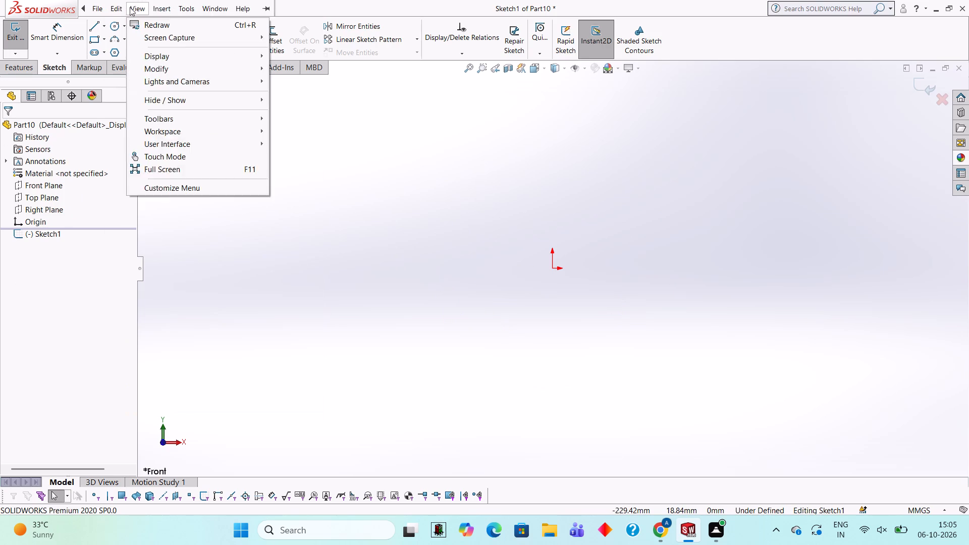
Sketch a closed rectangle from lines, starting at the origin, 200 mm wide along X and 160 mm high.
click(97, 24)
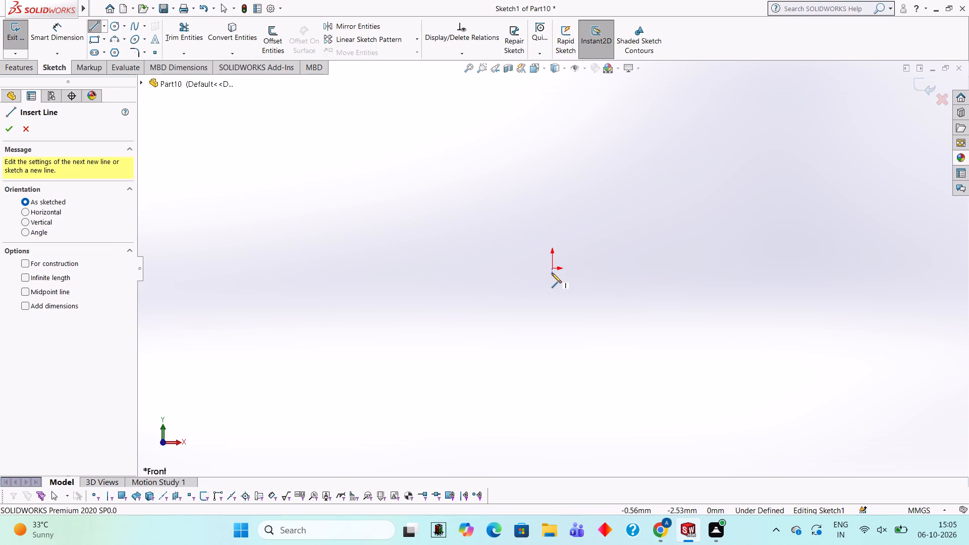
click(553, 267)
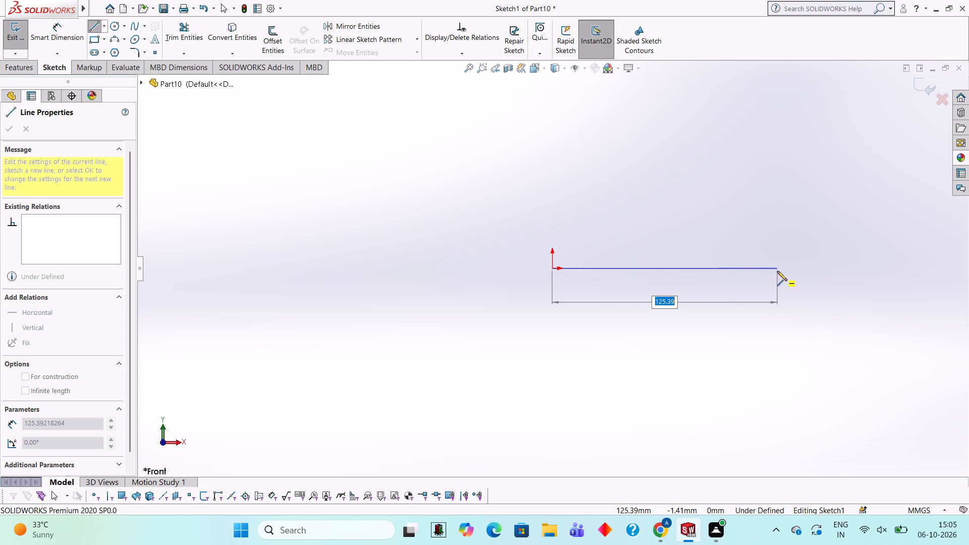
text(200)
key(Return)
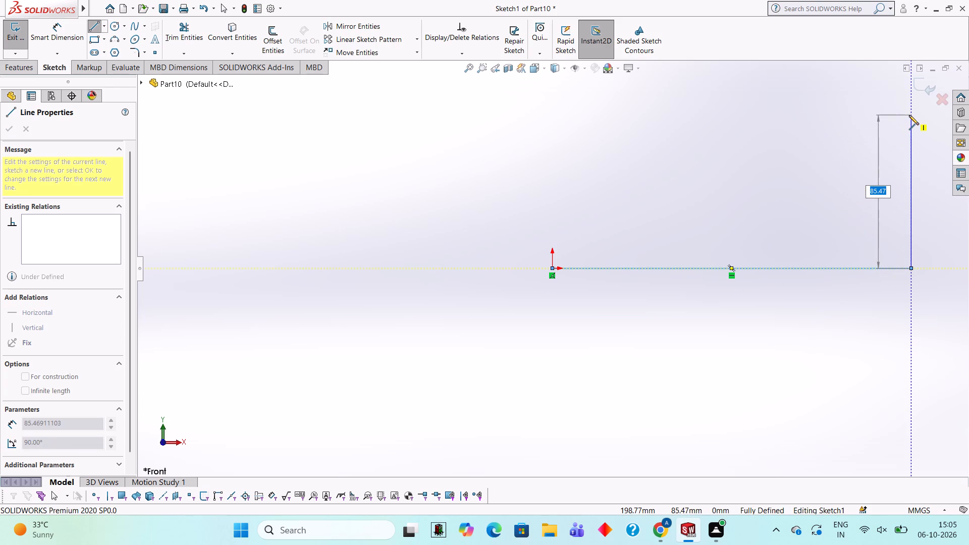
text(160)
key(Return)
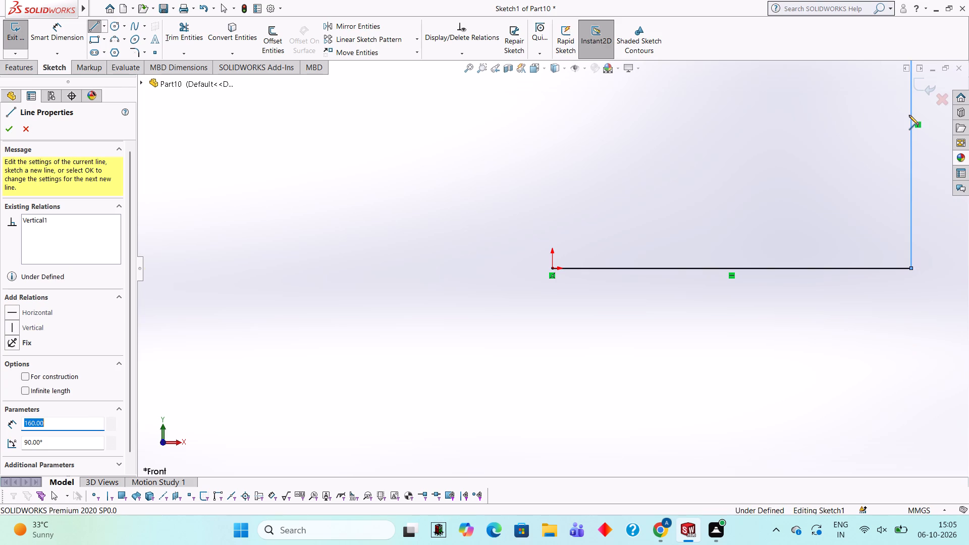
scroll(909, 115, up, 3)
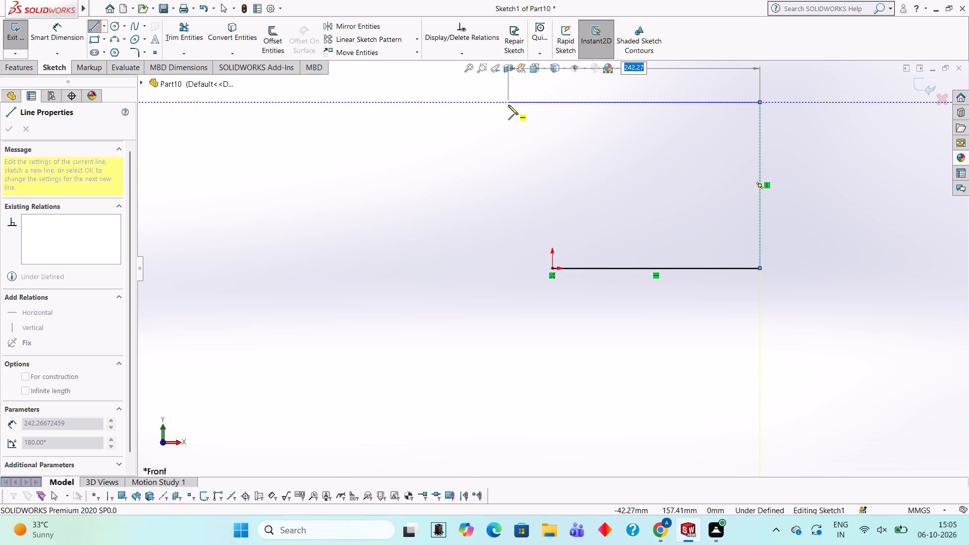
text(200)
key(Return)
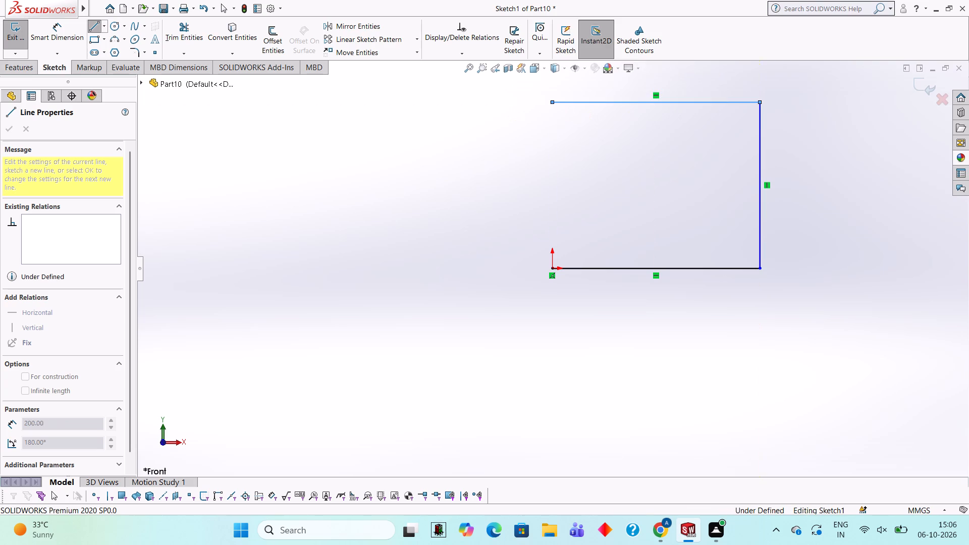
click(551, 267)
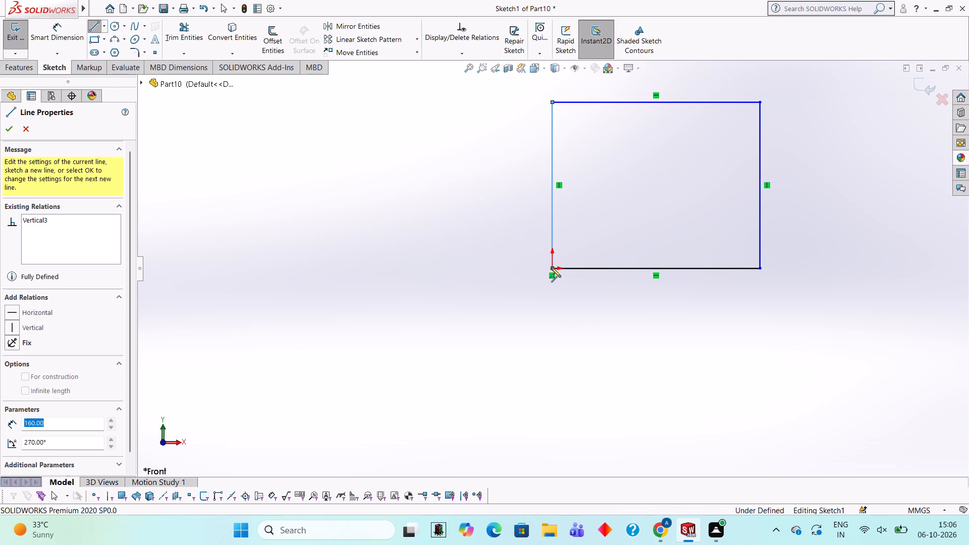
key(Escape)
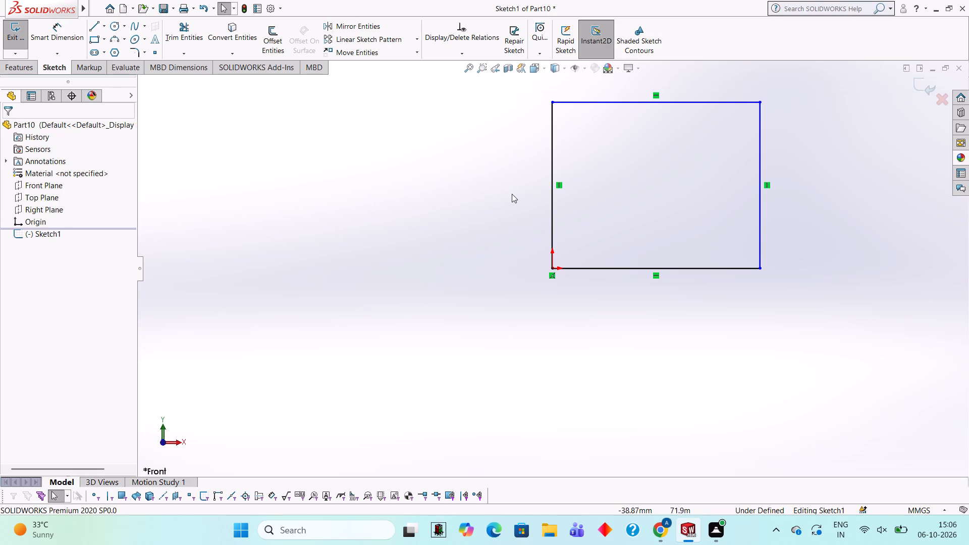
Extrude the rectangle as a blind boss with a depth of 50 mm.
scroll(693, 162, up, 2)
scroll(693, 162, down, 1)
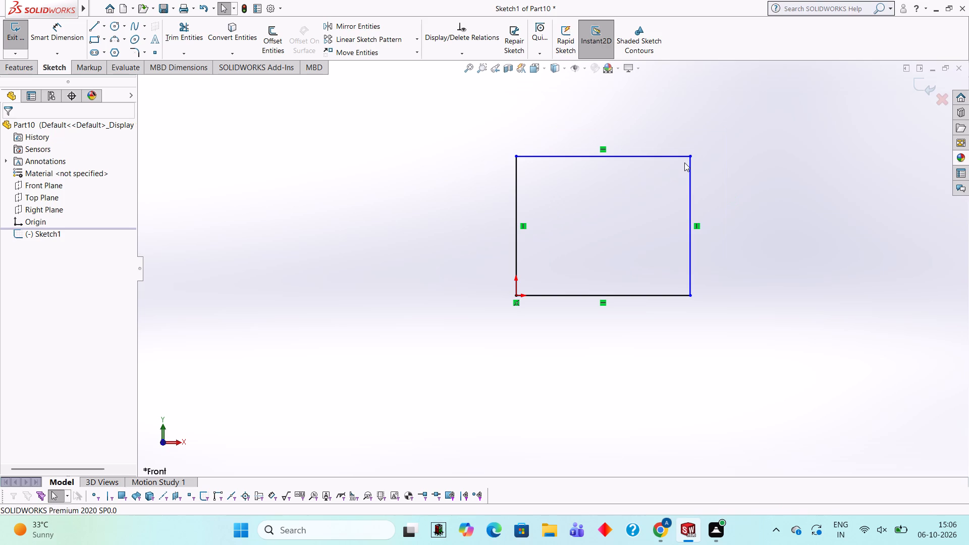
click(28, 70)
click(13, 50)
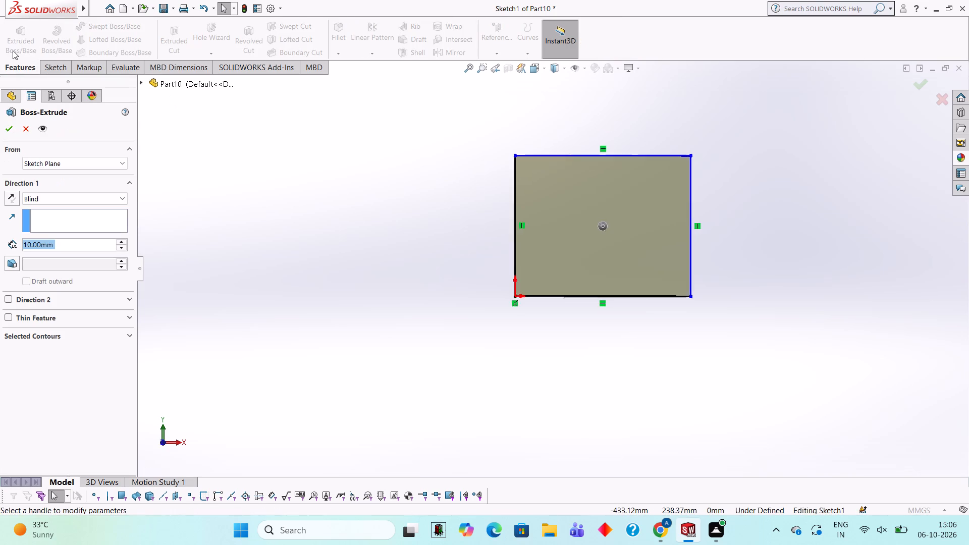
text(50)
key(Return)
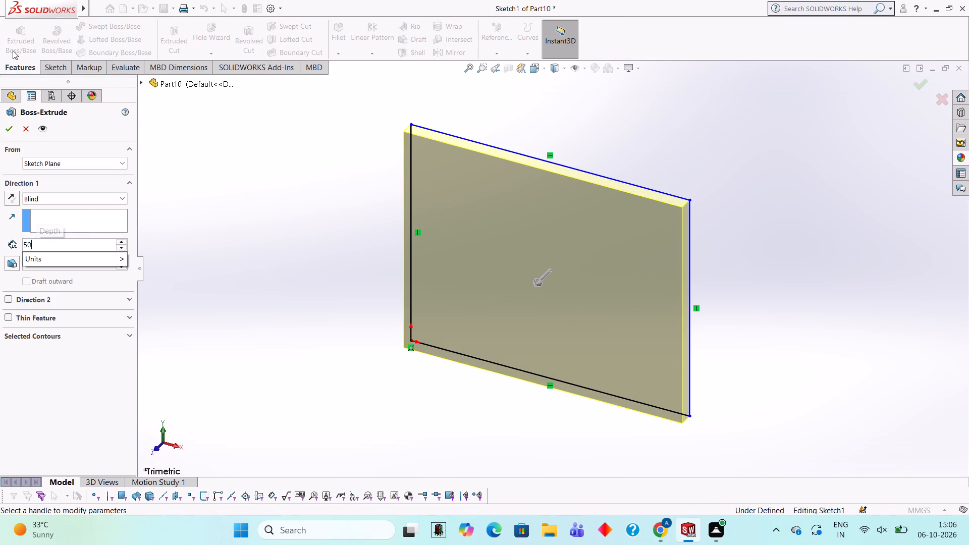
click(7, 134)
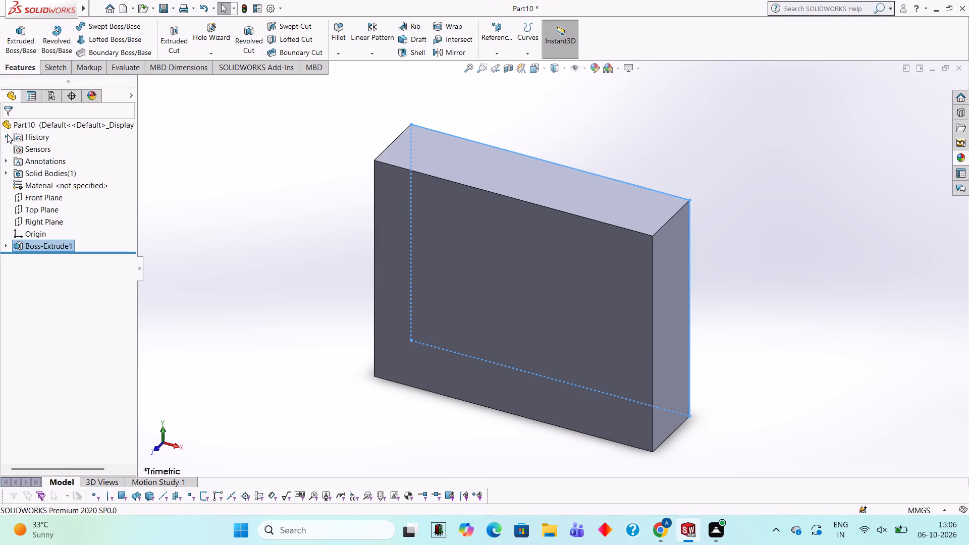
click(328, 190)
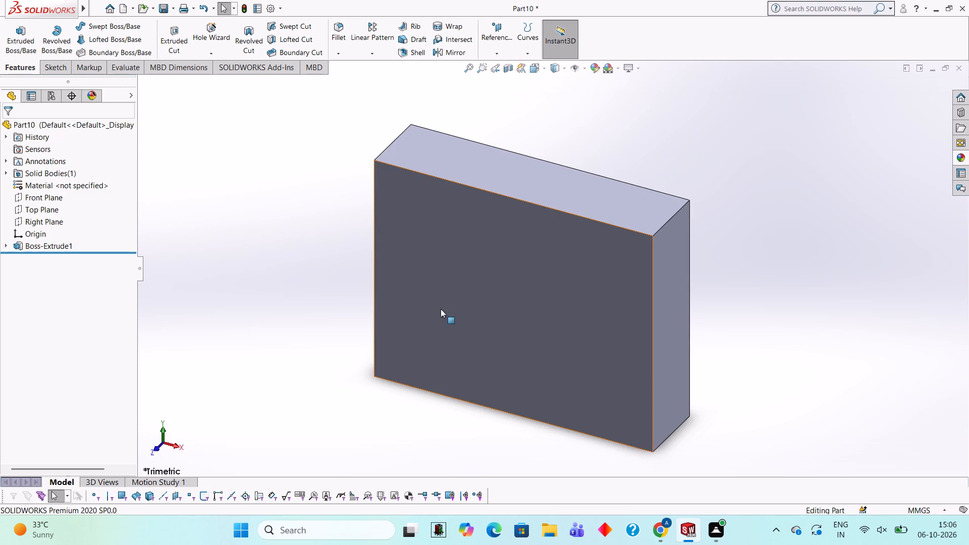
Start a new sketch on the large front face of the extruded block.
middle_drag(439, 311, 469, 207)
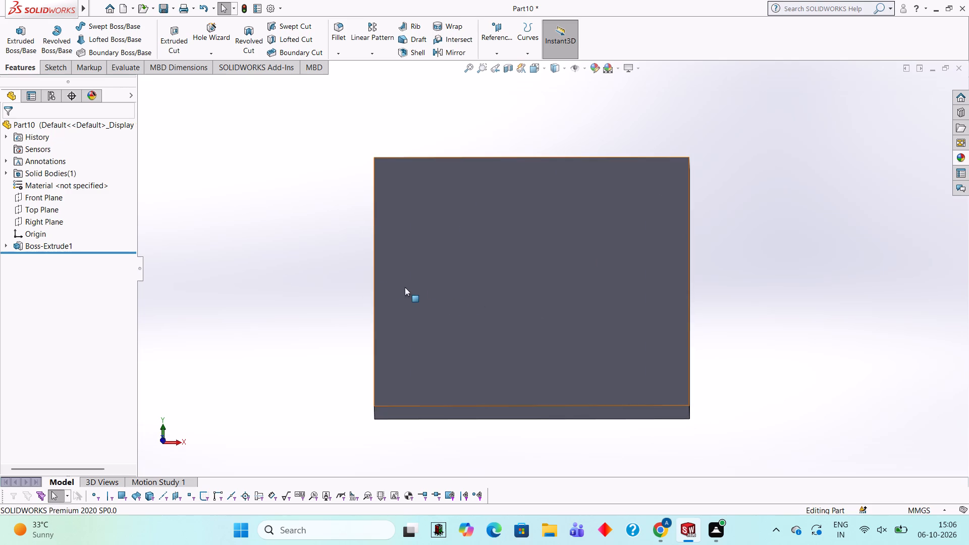
middle_drag(468, 271, 480, 277)
click(544, 225)
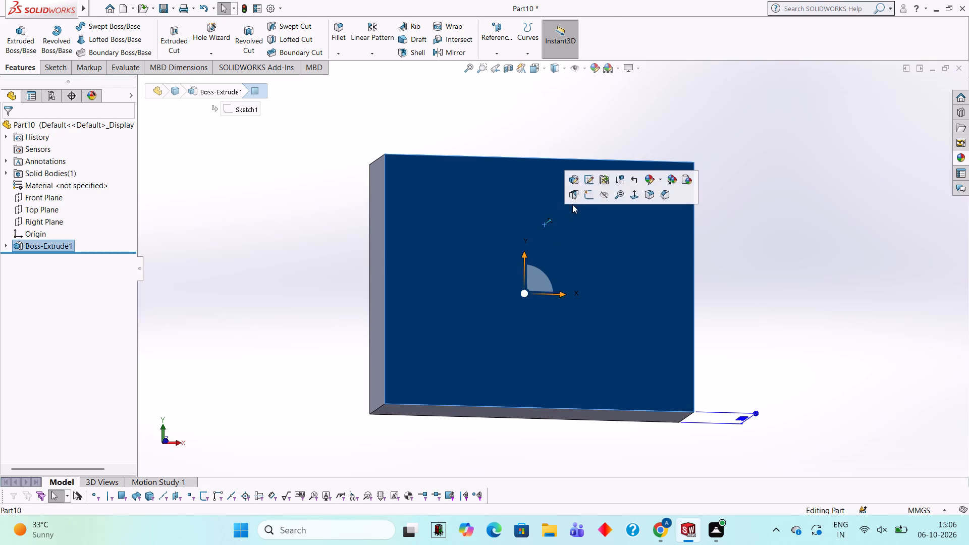
click(582, 197)
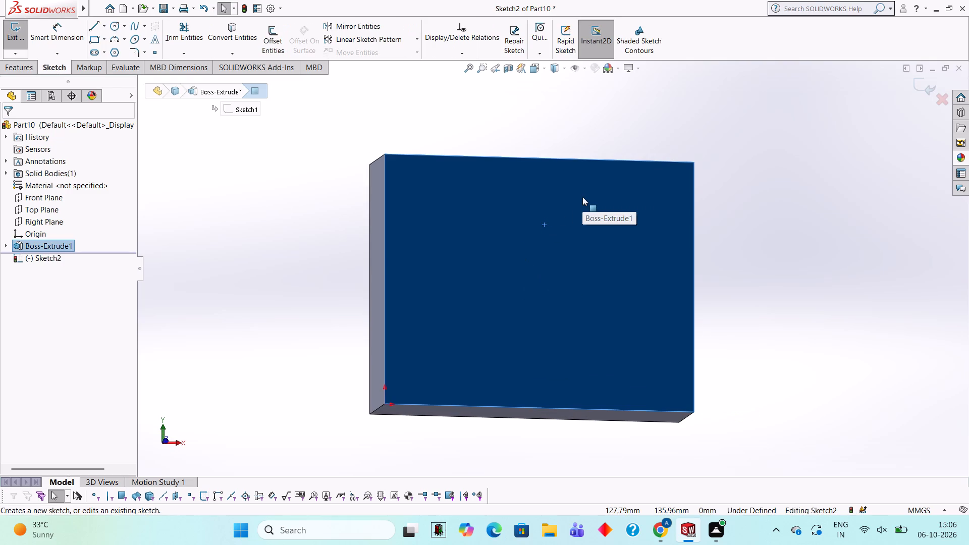
key(ctrl+8)
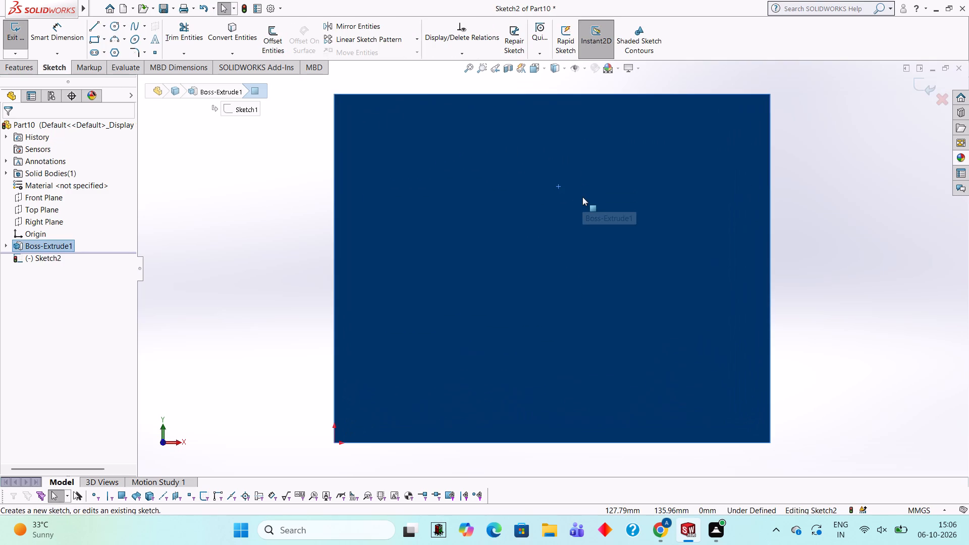
scroll(456, 186, up, 1)
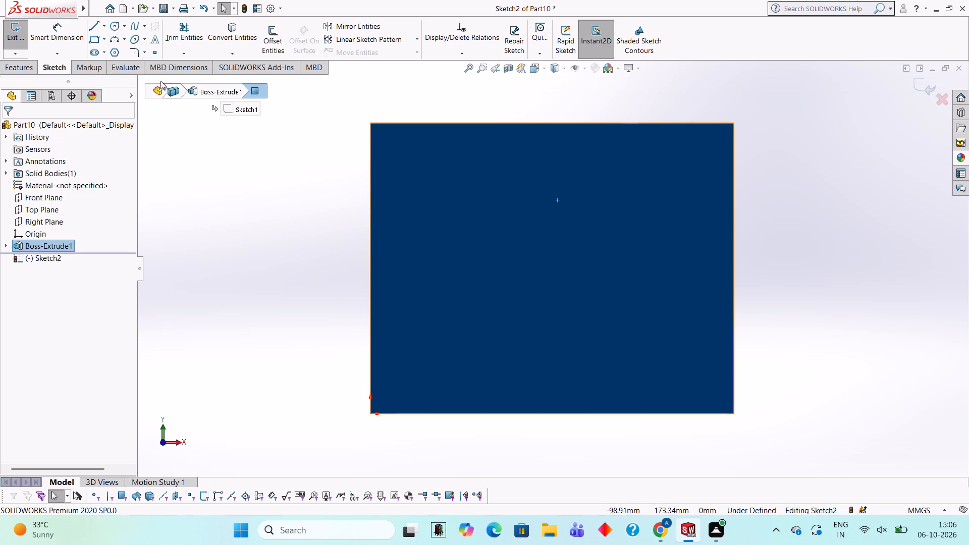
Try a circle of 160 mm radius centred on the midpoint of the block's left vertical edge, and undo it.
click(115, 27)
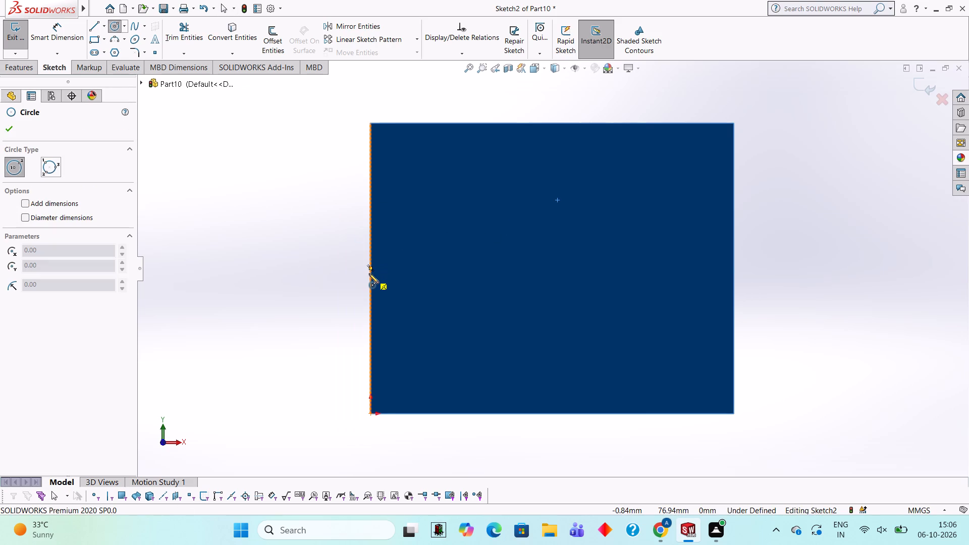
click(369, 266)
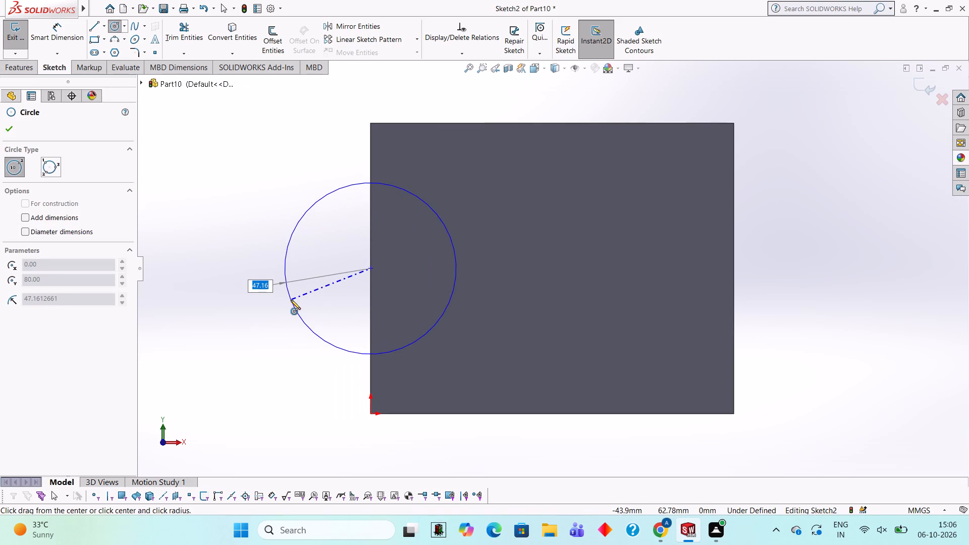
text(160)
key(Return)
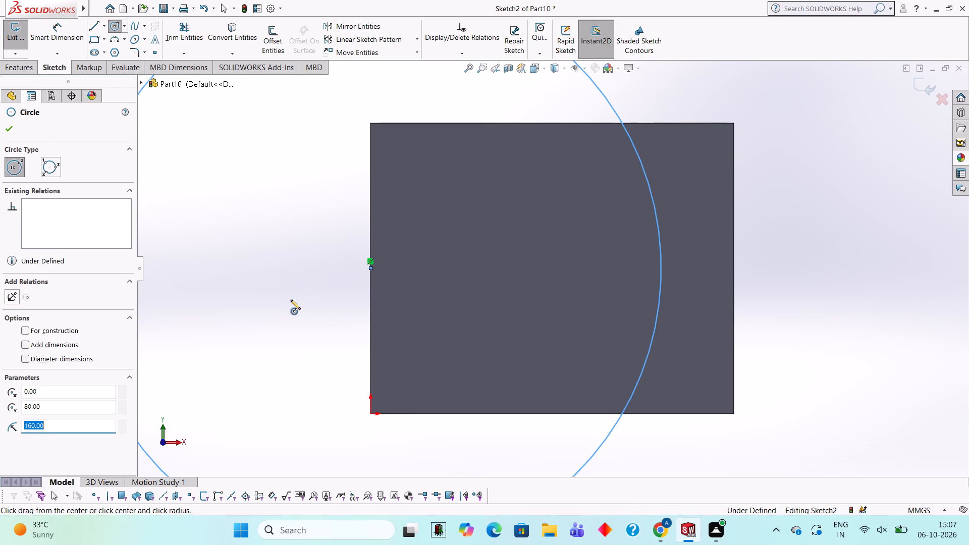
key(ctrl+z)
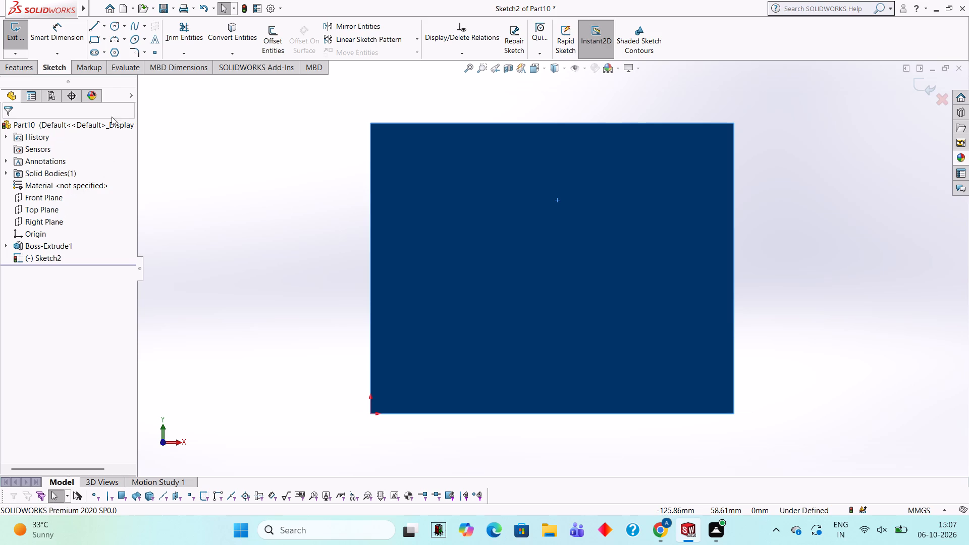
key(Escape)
Sketch a circle of 80 mm radius centred on the midpoint of the block's left vertical edge.
click(115, 24)
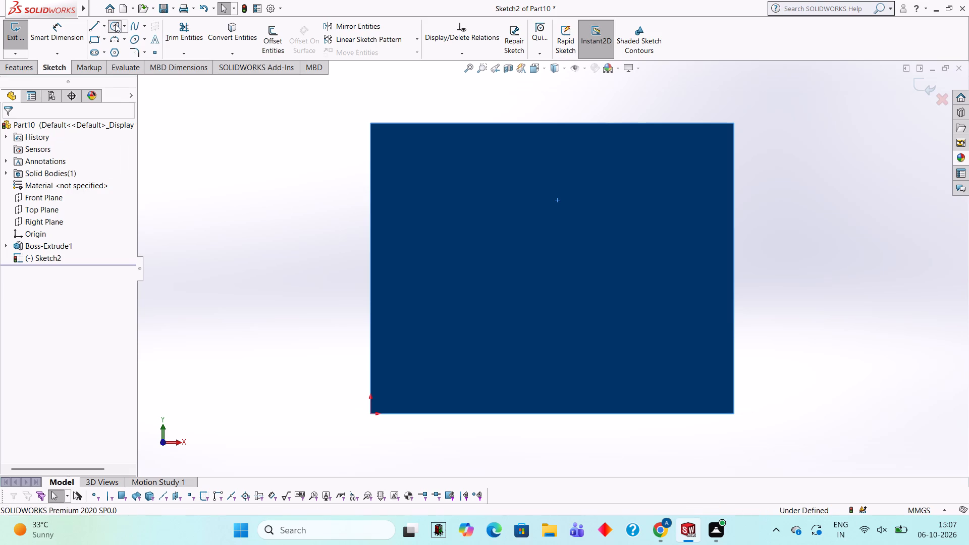
click(370, 267)
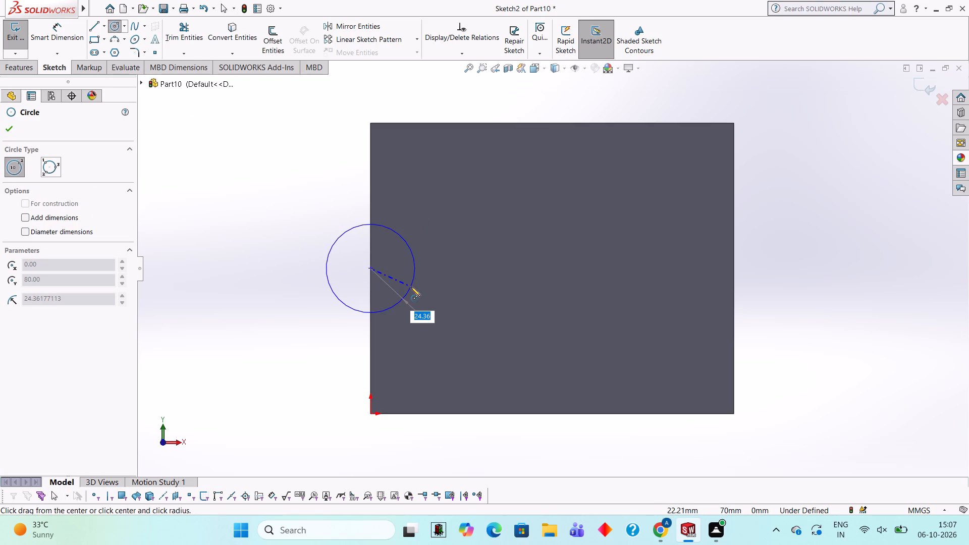
text(80)
key(Return)
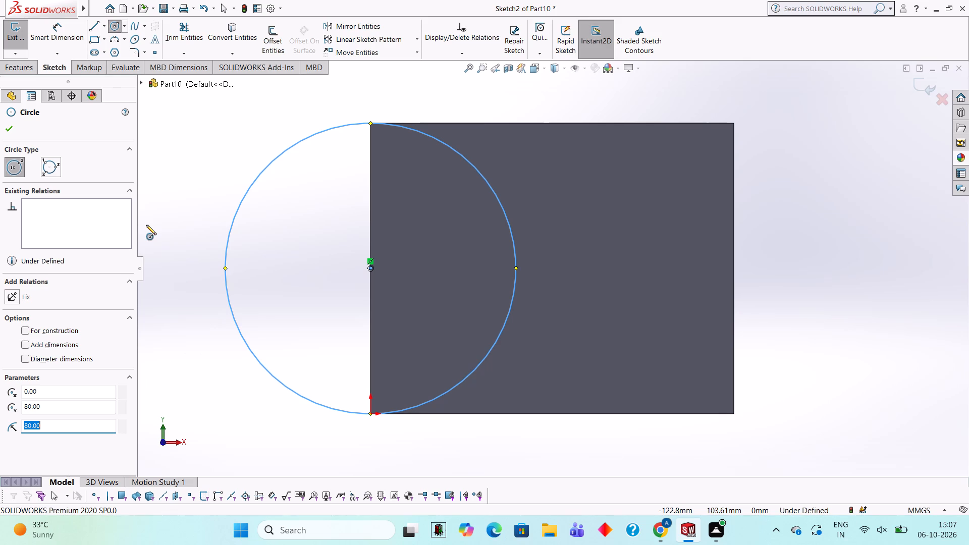
Close the circle with a 160 mm vertical line along the block's left edge and trim away the half overlapping the block.
click(89, 30)
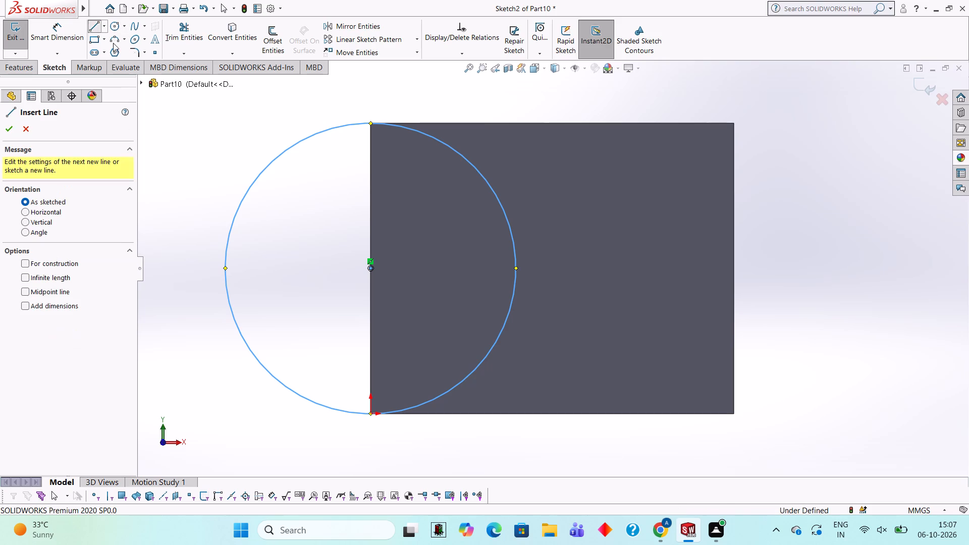
click(370, 124)
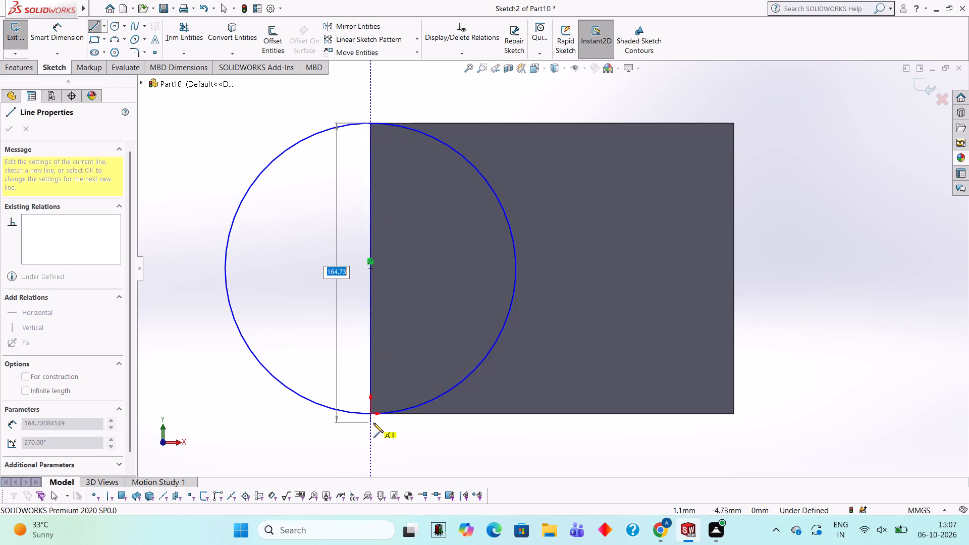
click(371, 413)
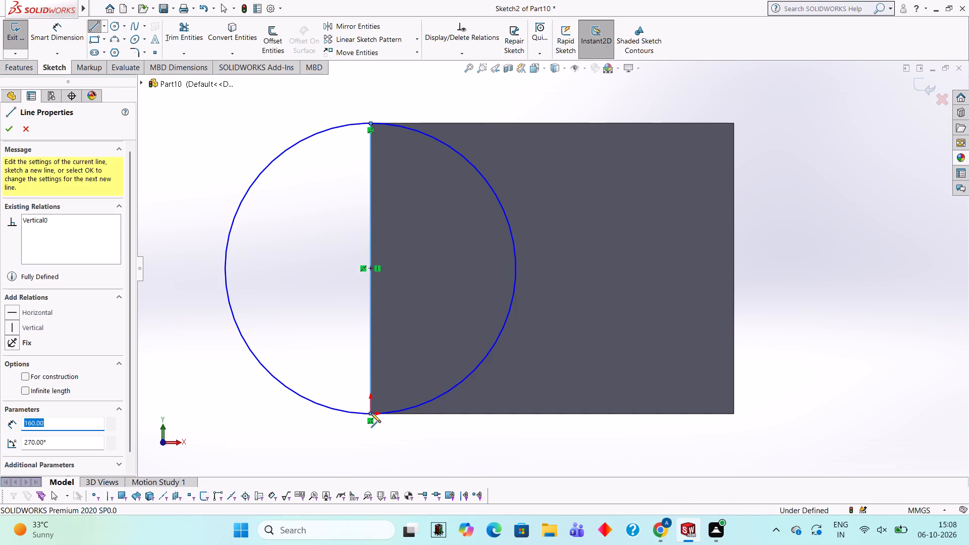
click(183, 43)
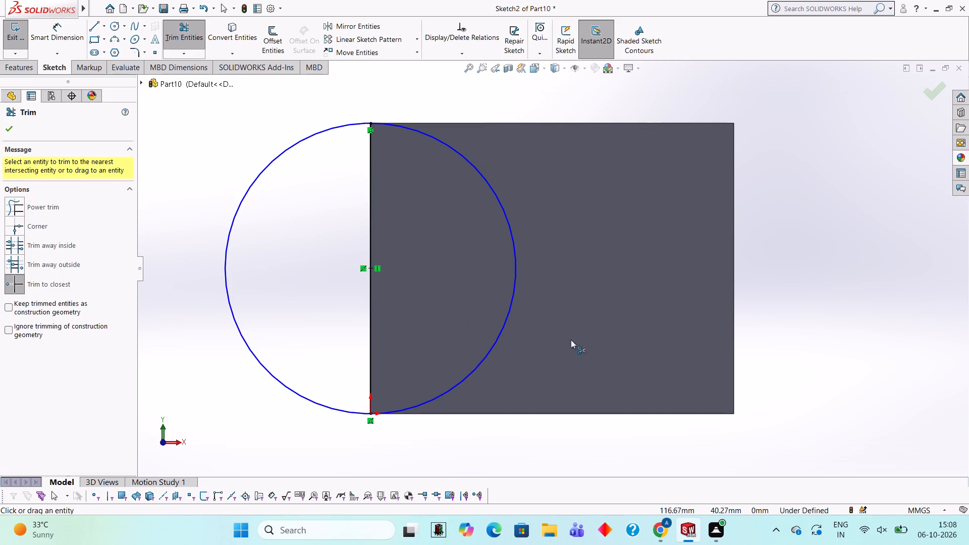
click(509, 321)
Extrude the half circle as a blind boss 50 mm deep in the reversed direction, merged with the block.
middle_drag(496, 388, 502, 279)
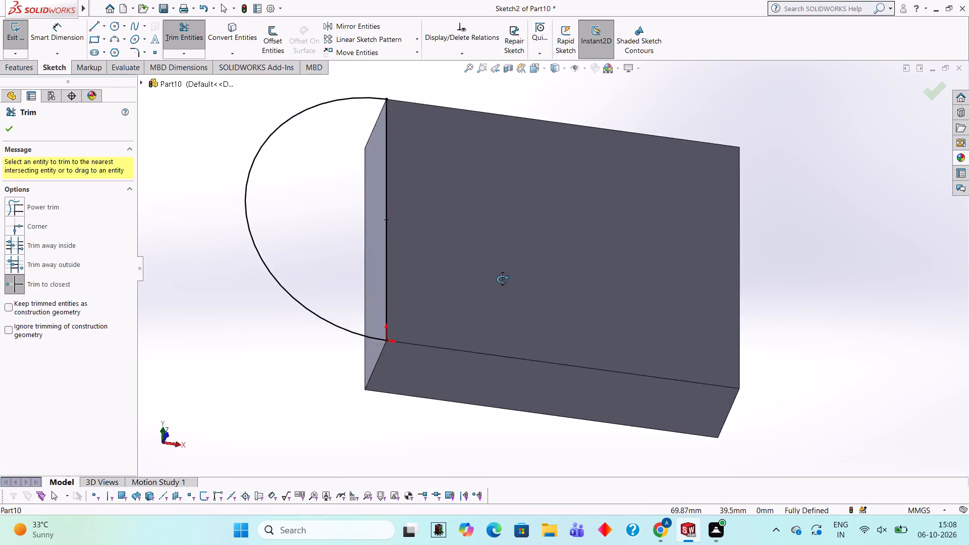
middle_drag(502, 279, 488, 258)
scroll(488, 258, up, 1)
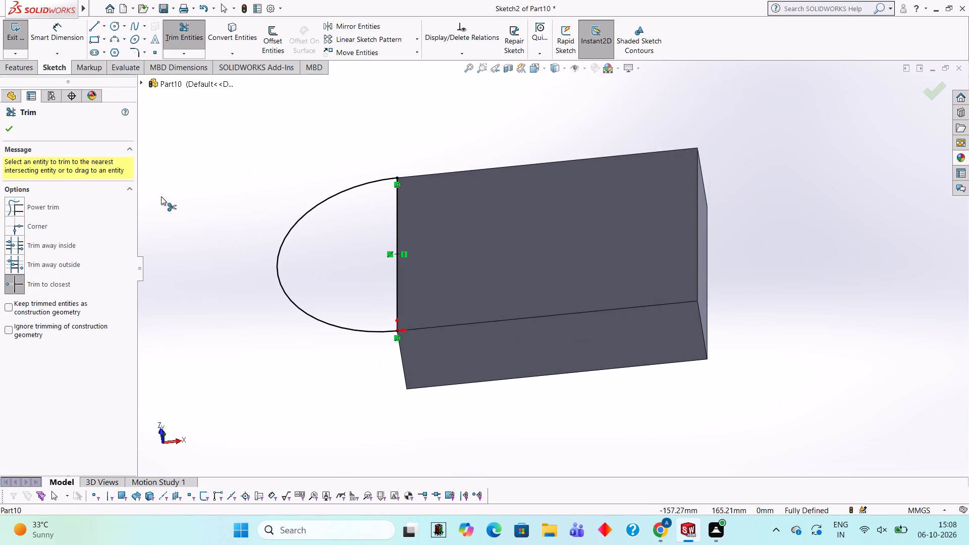
click(22, 69)
click(24, 40)
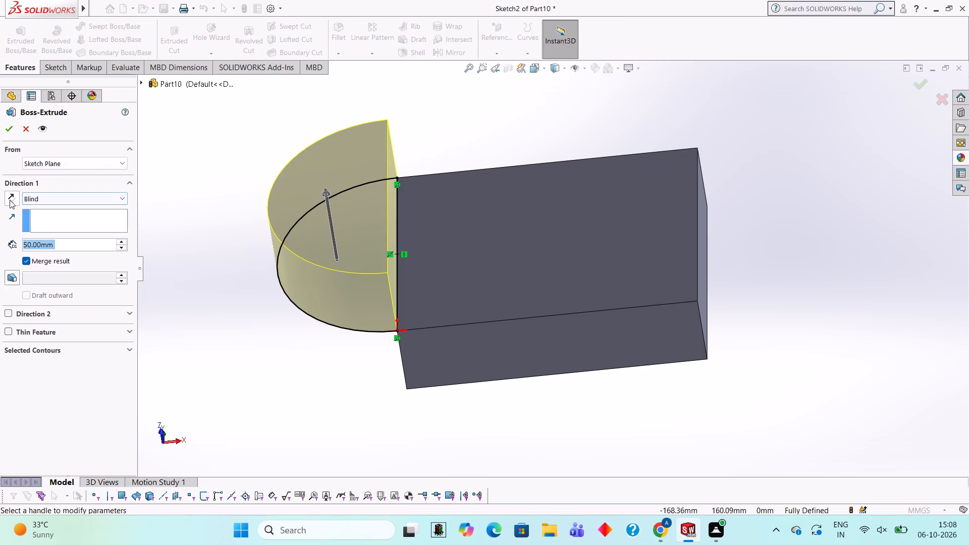
click(10, 200)
click(13, 127)
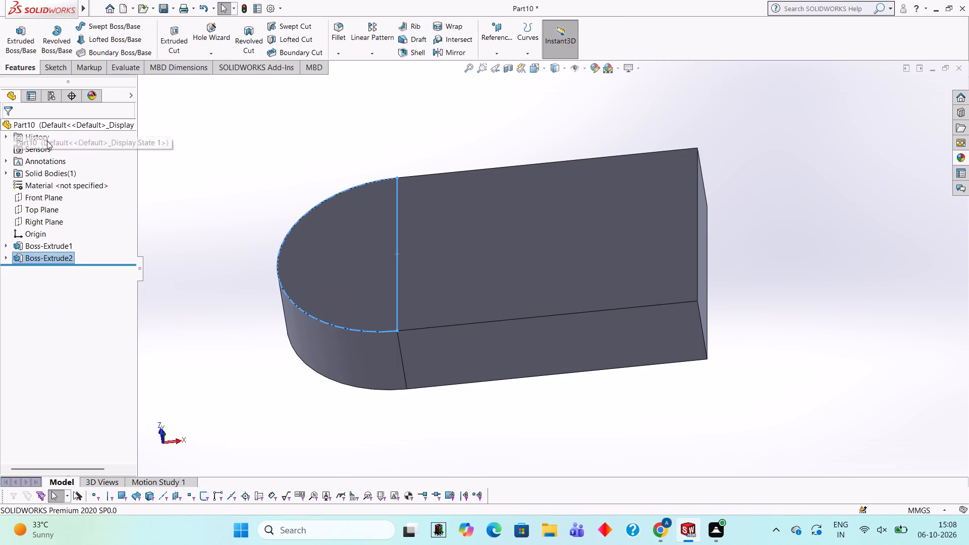
click(261, 194)
Start a new sketch on the large front face of the round-ended block, viewed face-on.
scroll(298, 200, up, 1)
middle_drag(298, 200, 304, 302)
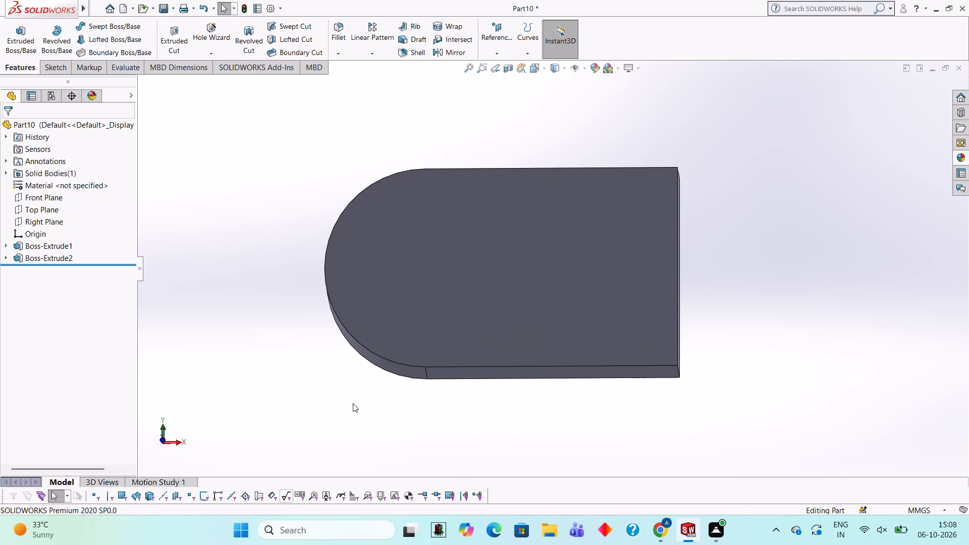
click(494, 283)
click(536, 256)
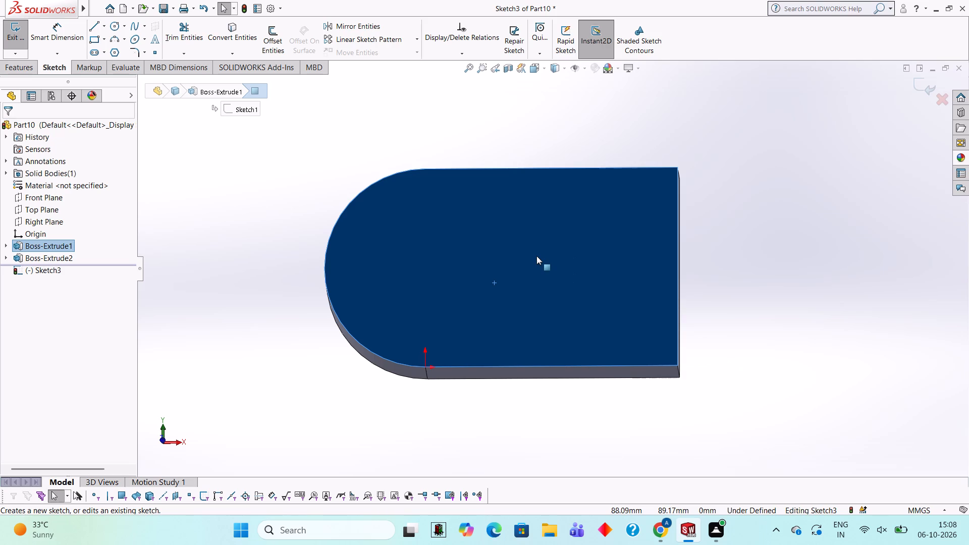
key(ctrl+8)
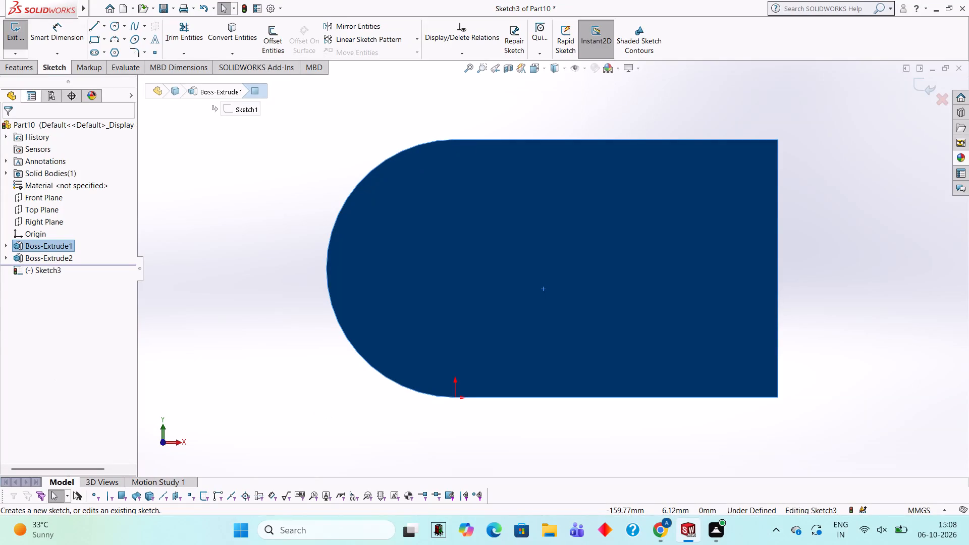
Sketch a 30 mm line down the straight right edge from its upper corner, continuing into a closed 100 x 100 mm square reaching inward.
click(91, 18)
click(97, 29)
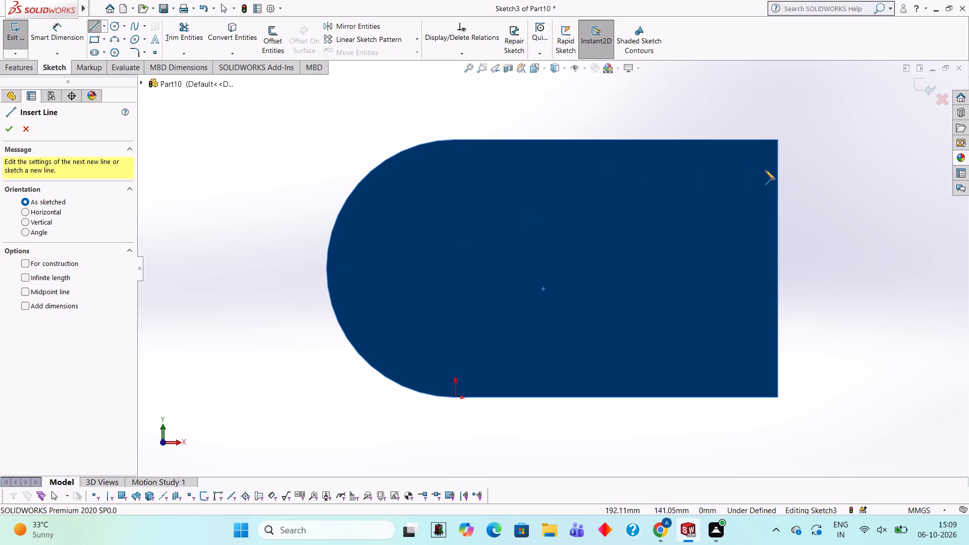
click(777, 138)
text(30)
key(Return)
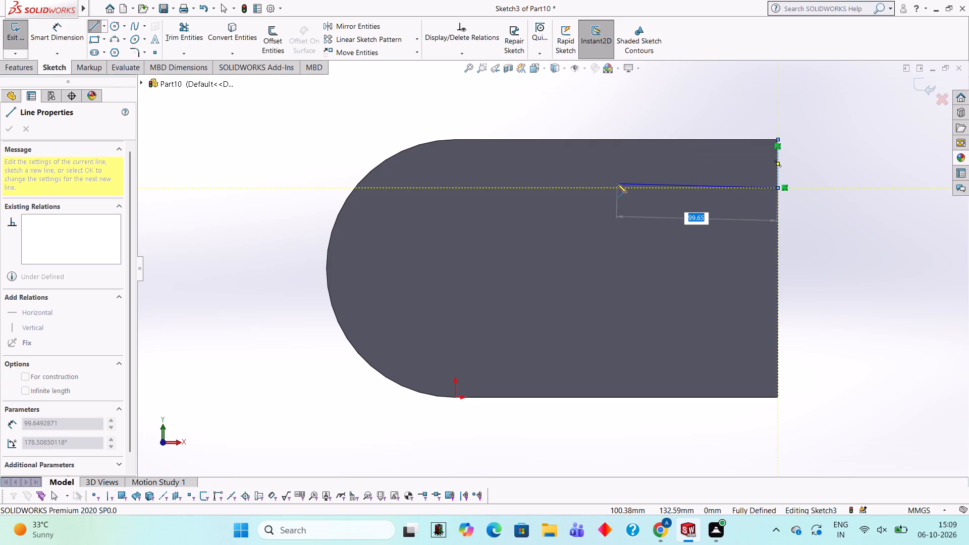
text(100)
key(Return)
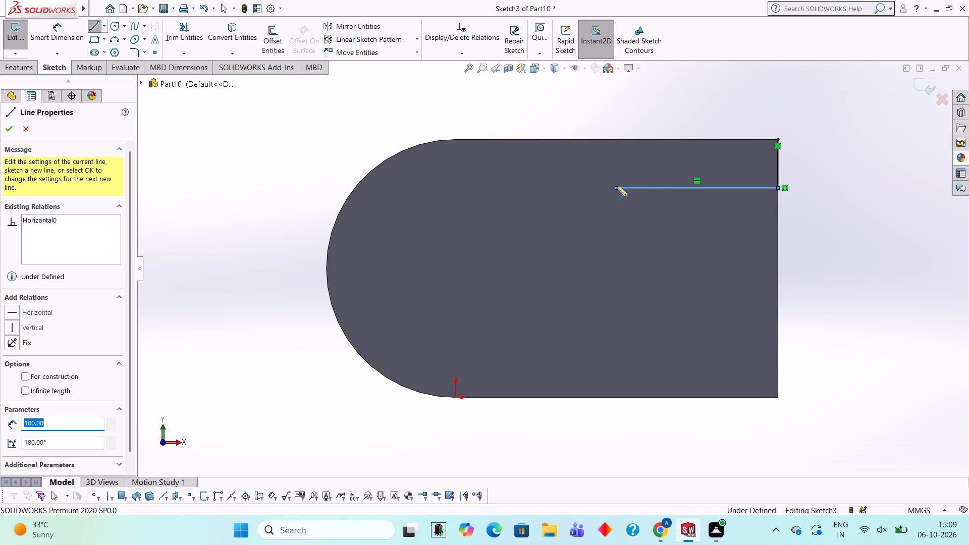
text(100)
key(Return)
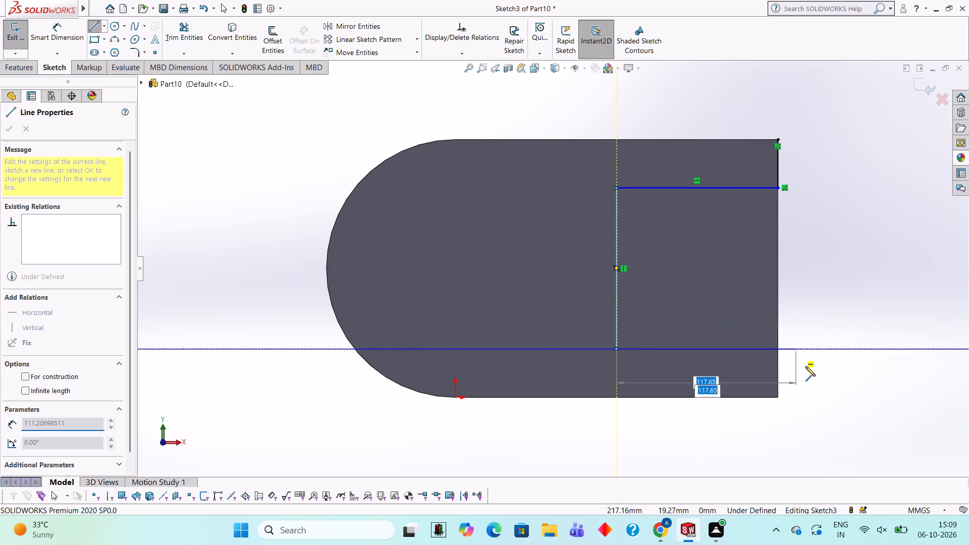
text(100)
key(Return)
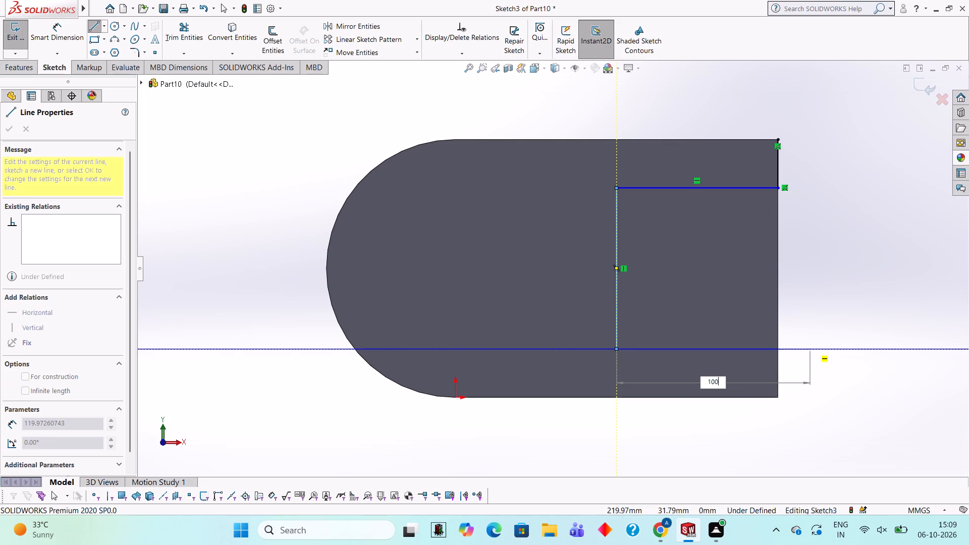
click(777, 188)
key(Escape)
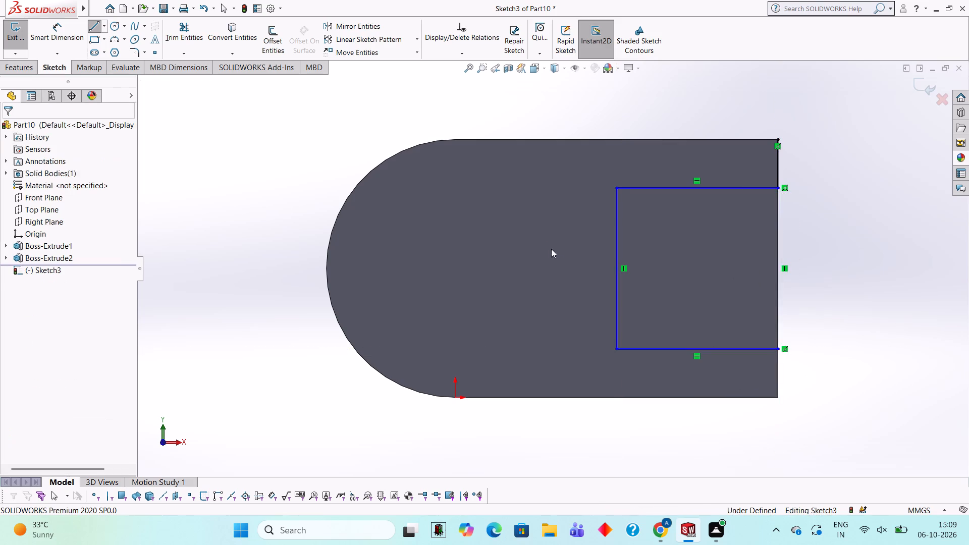
Trim away the 30 mm line above the square on the block's right edge.
click(196, 32)
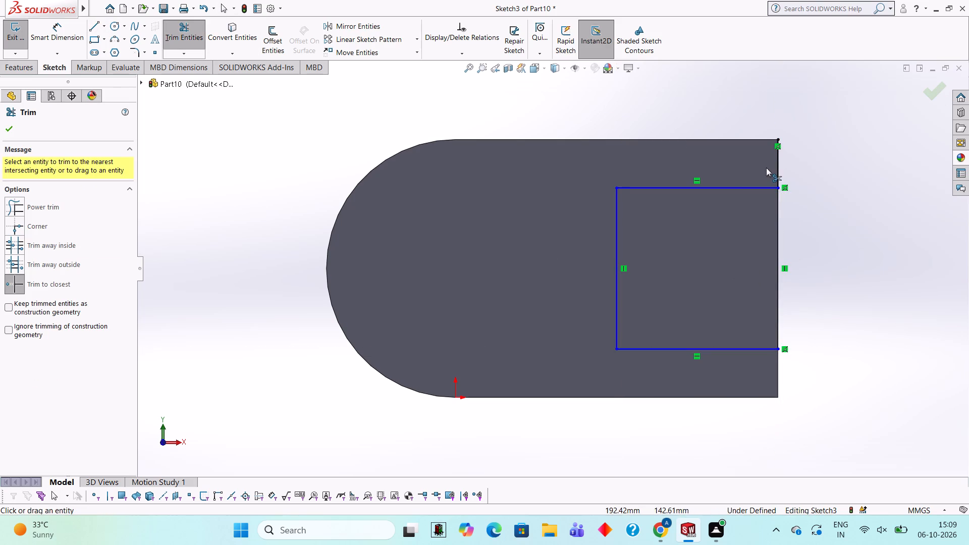
click(776, 173)
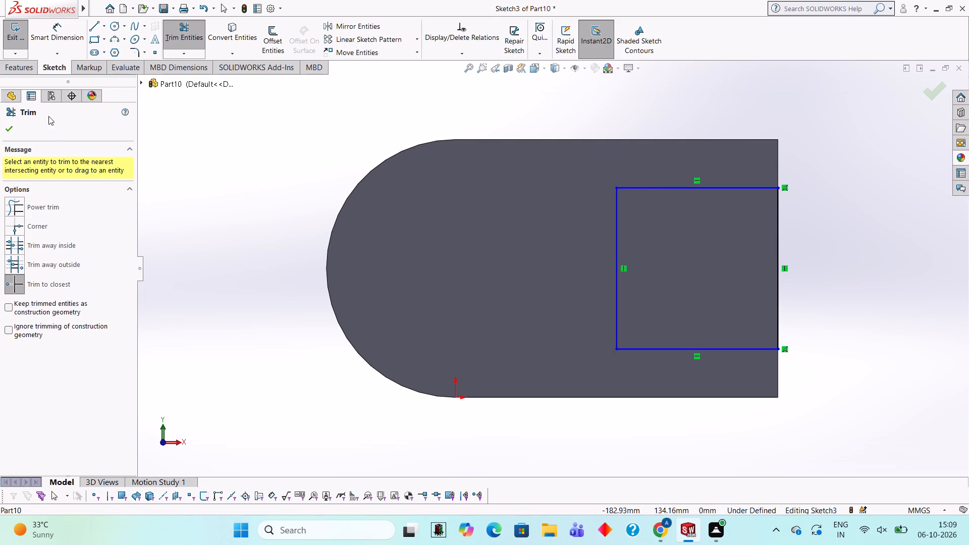
Cut-extrude the 100 mm square as a blind cut 50 mm deep through the block.
click(31, 63)
click(193, 36)
click(184, 36)
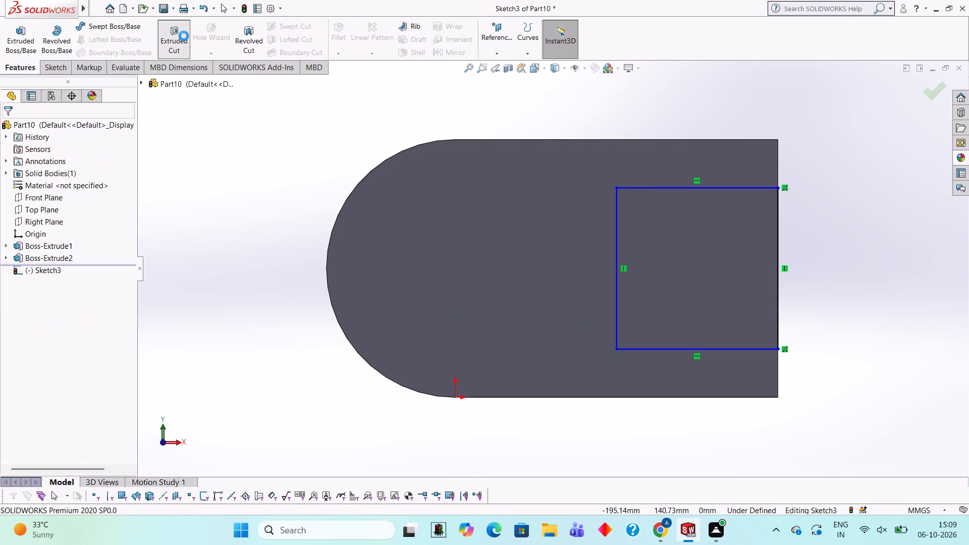
middle_drag(509, 353, 489, 227)
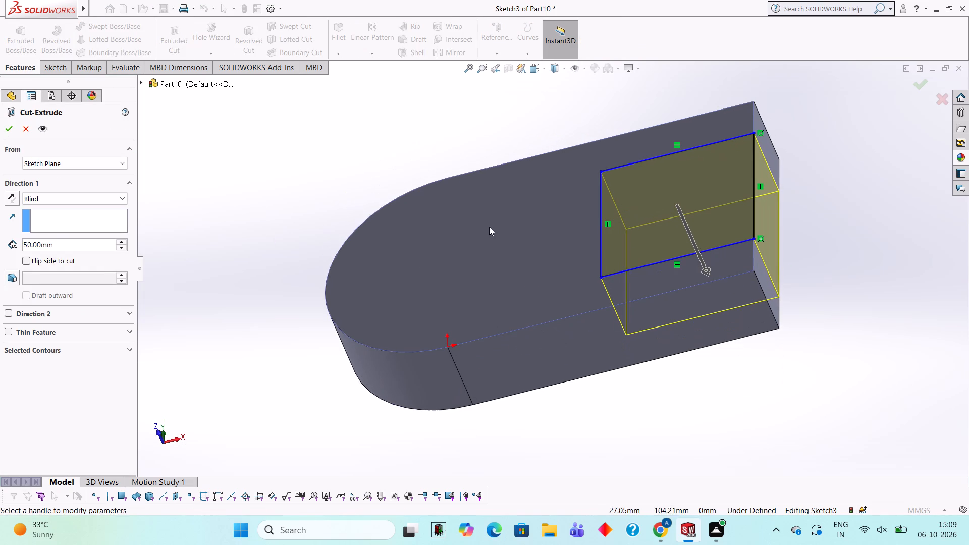
click(6, 127)
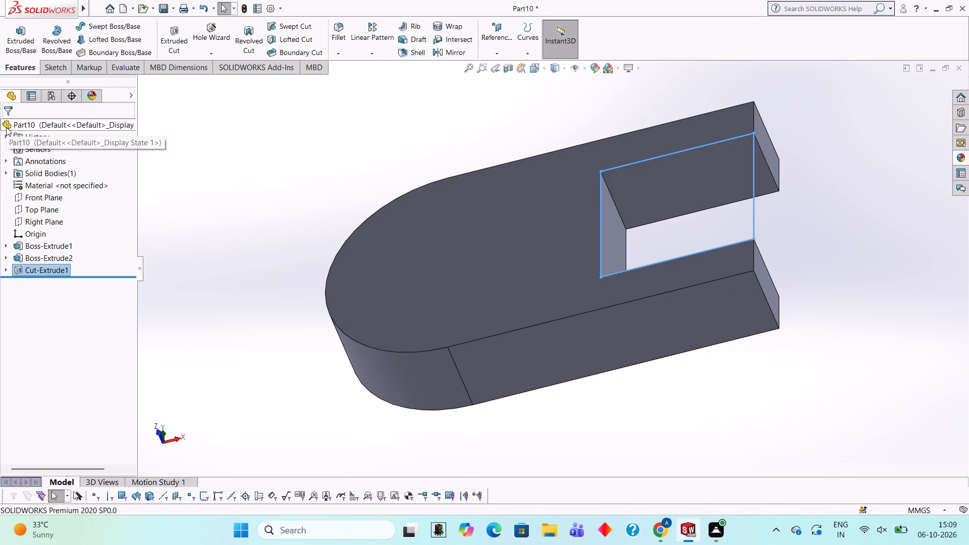
click(228, 171)
Start a new sketch on the large front face of the slotted block, viewed face-on.
middle_drag(238, 172, 258, 245)
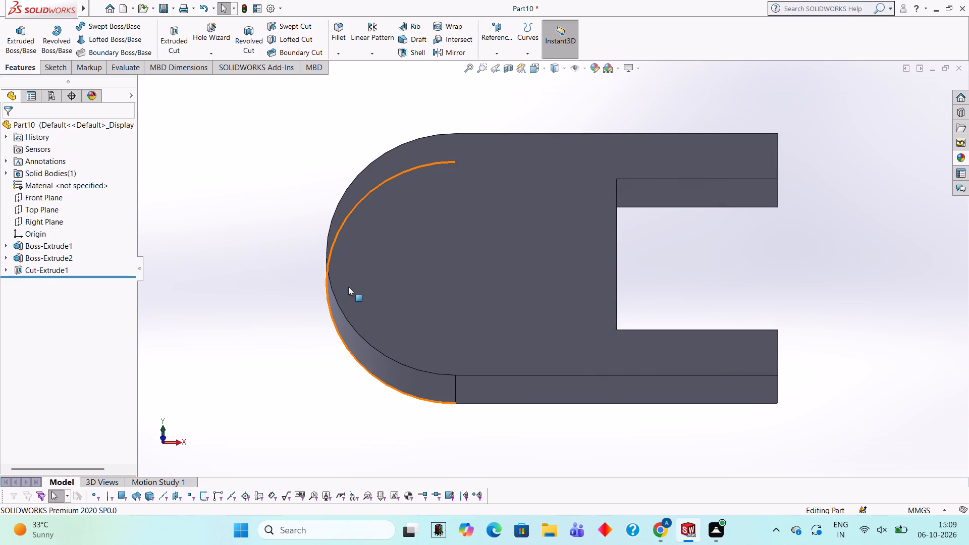
scroll(490, 249, up, 2)
middle_drag(489, 258, 489, 271)
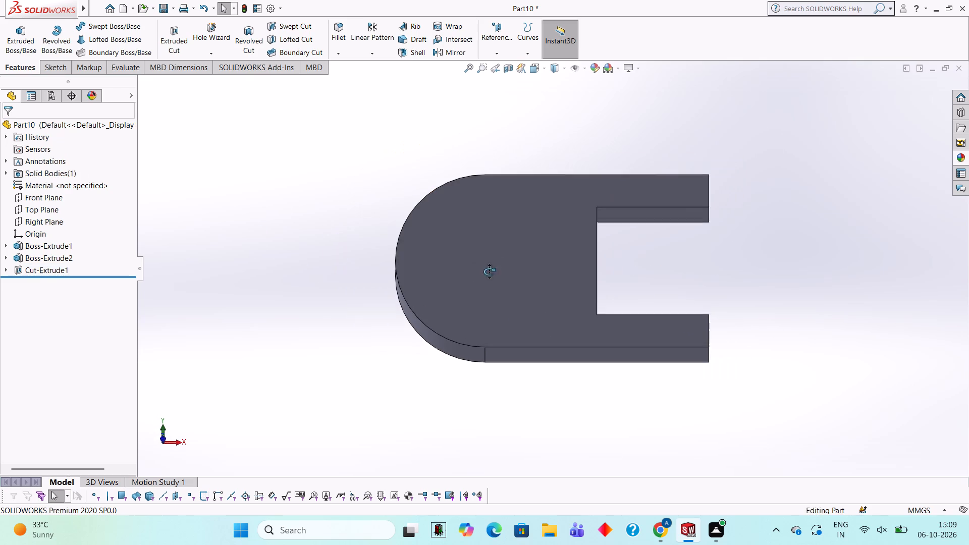
middle_drag(489, 271, 484, 296)
click(420, 258)
click(467, 231)
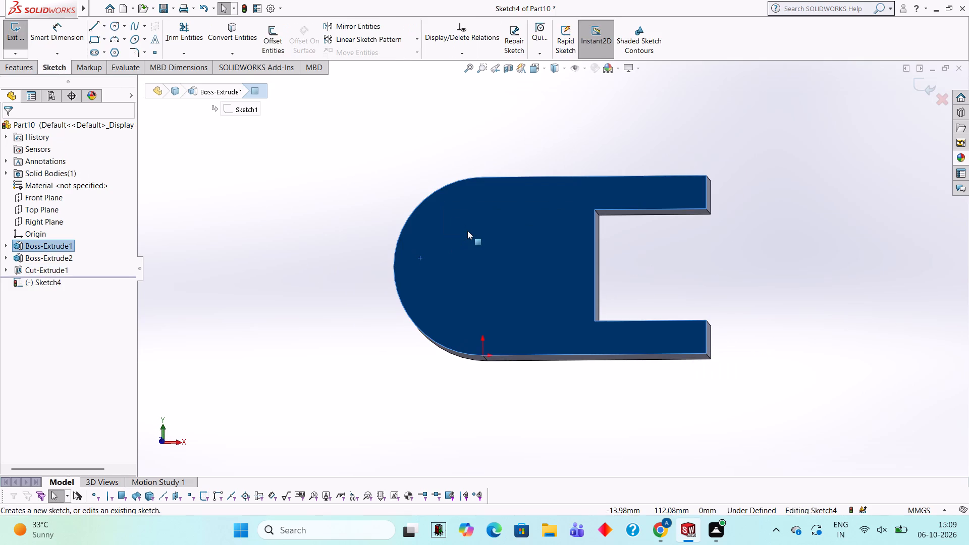
key(ctrl+8)
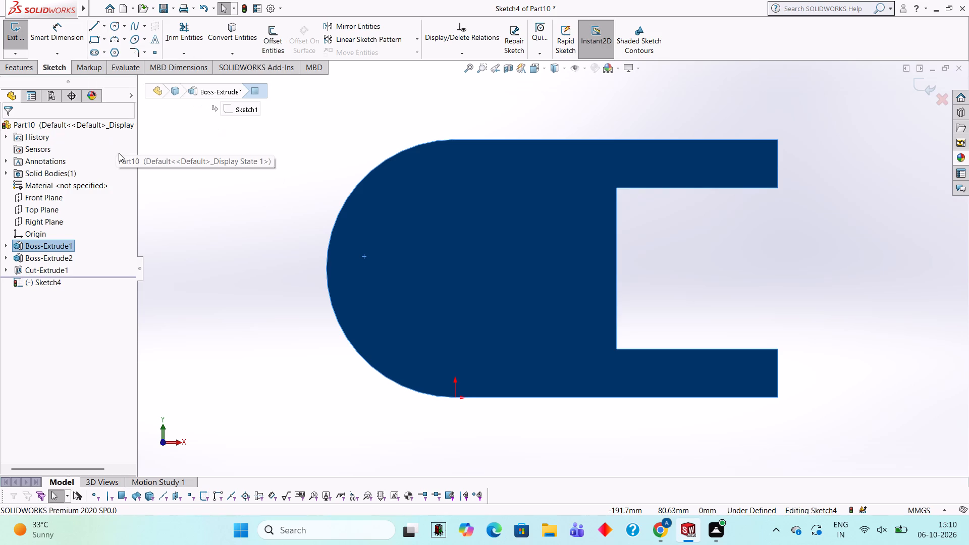
Sketch a circle centred on the rounded end's arc centre, with a 65 mm radius worked out as 130/2 in Calculator.
key(Escape)
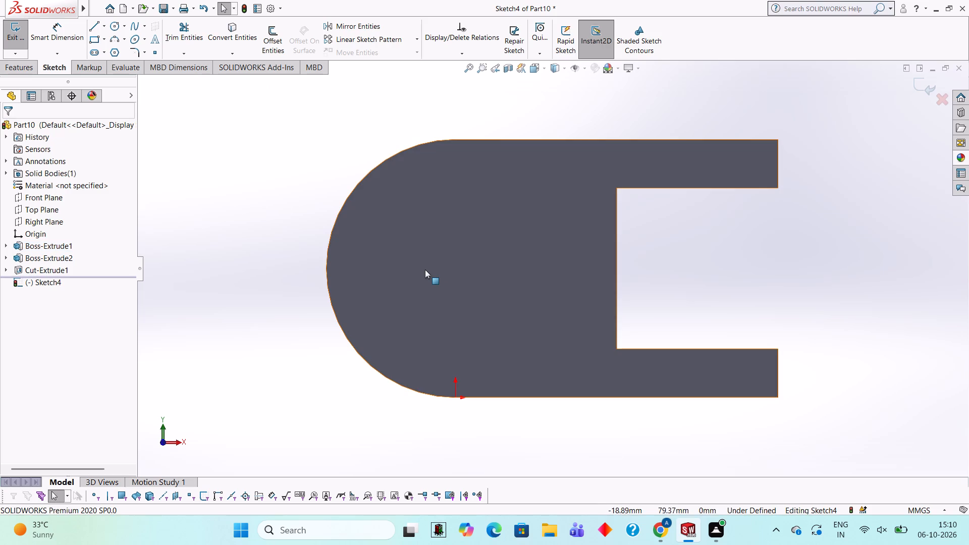
click(425, 269)
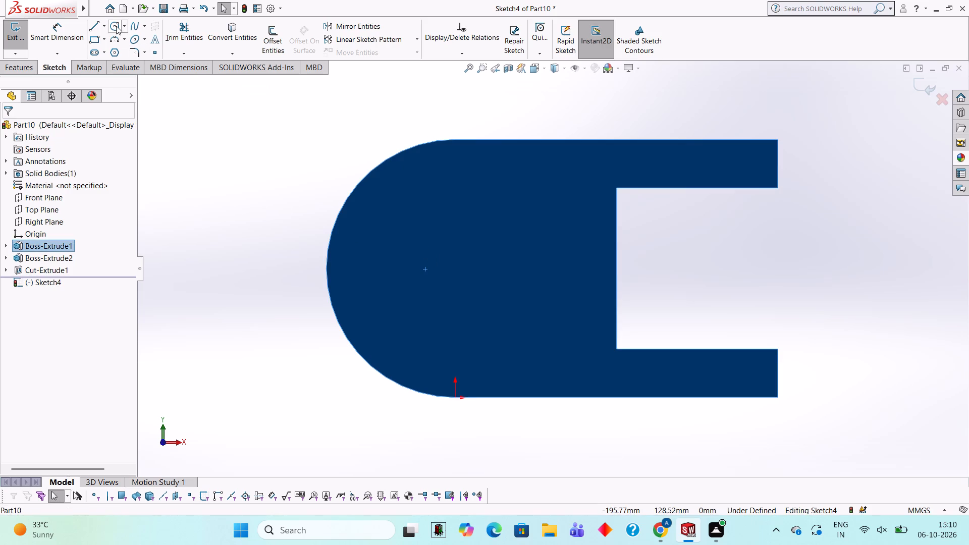
click(116, 25)
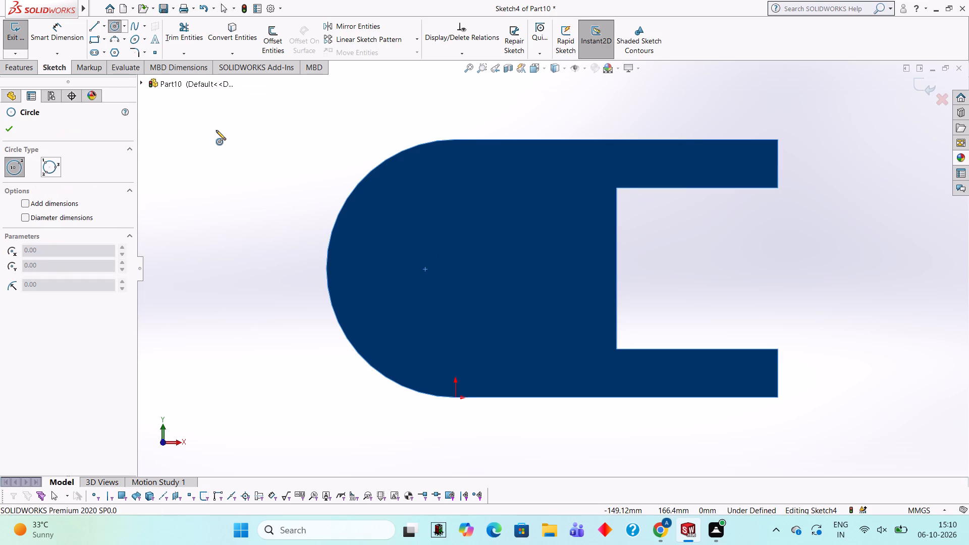
click(455, 268)
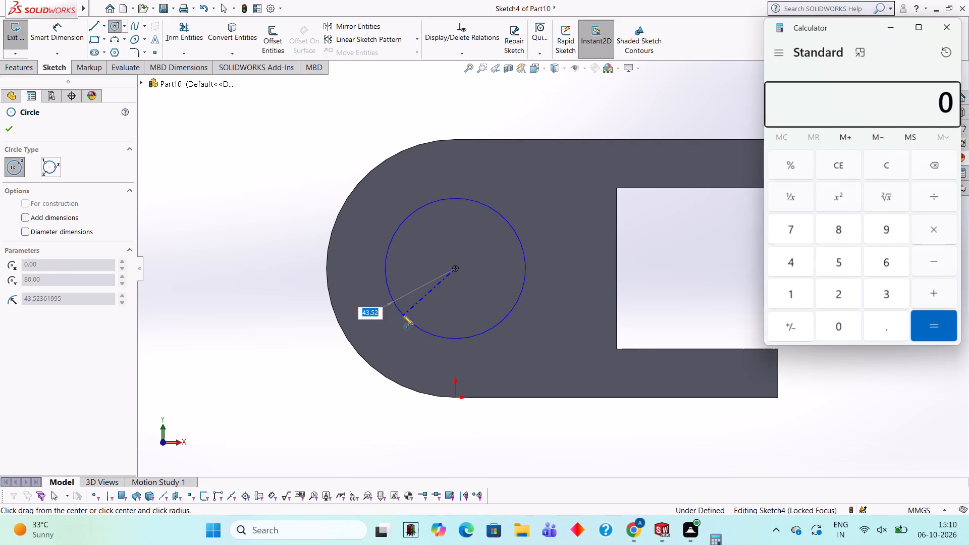
text(130/2)
key(Return)
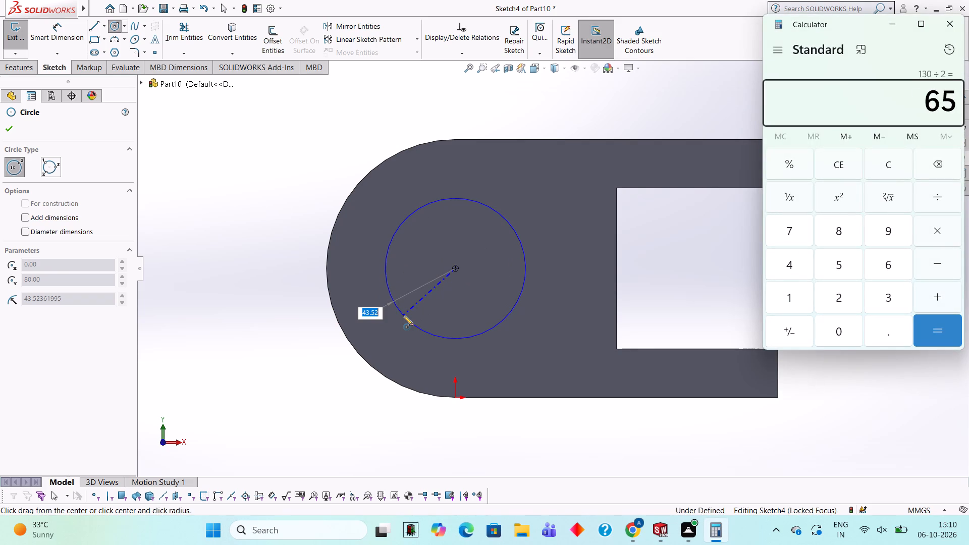
click(944, 27)
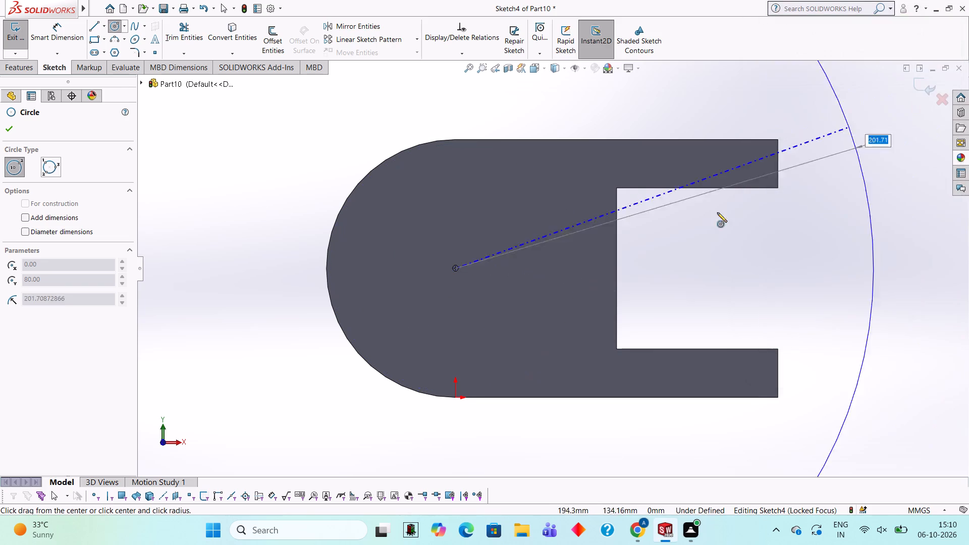
text(65)
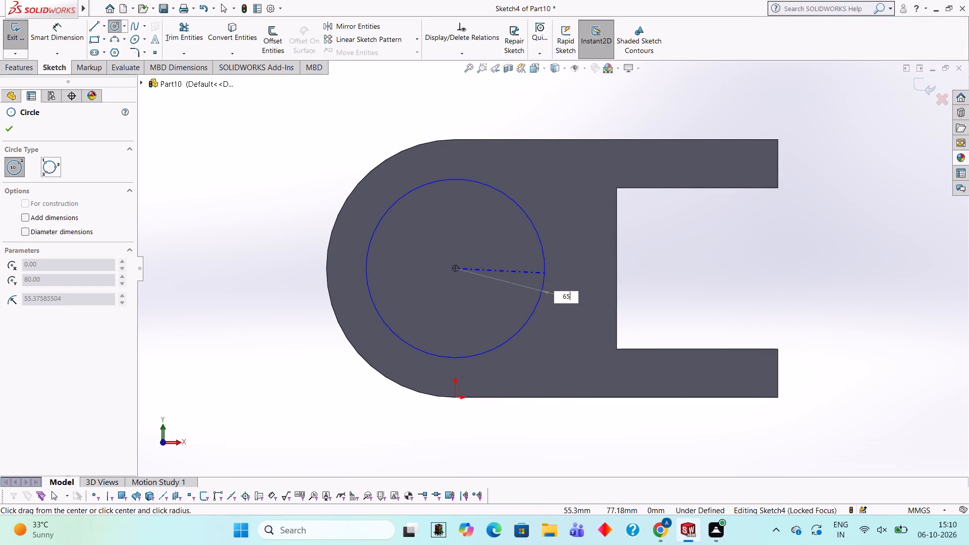
key(Return)
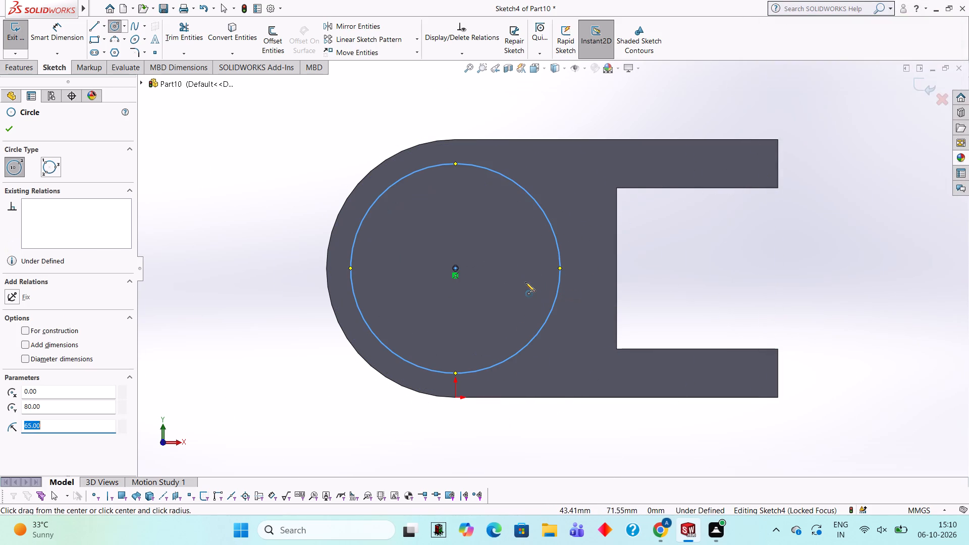
Cut-extrude the 65 mm radius circle as a blind pocket 35 mm deep into the block.
click(31, 68)
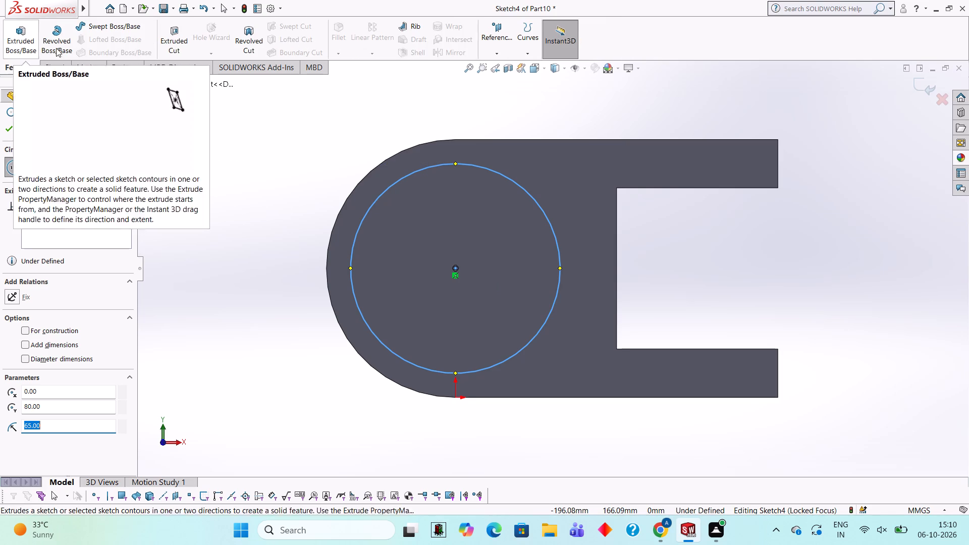
click(172, 33)
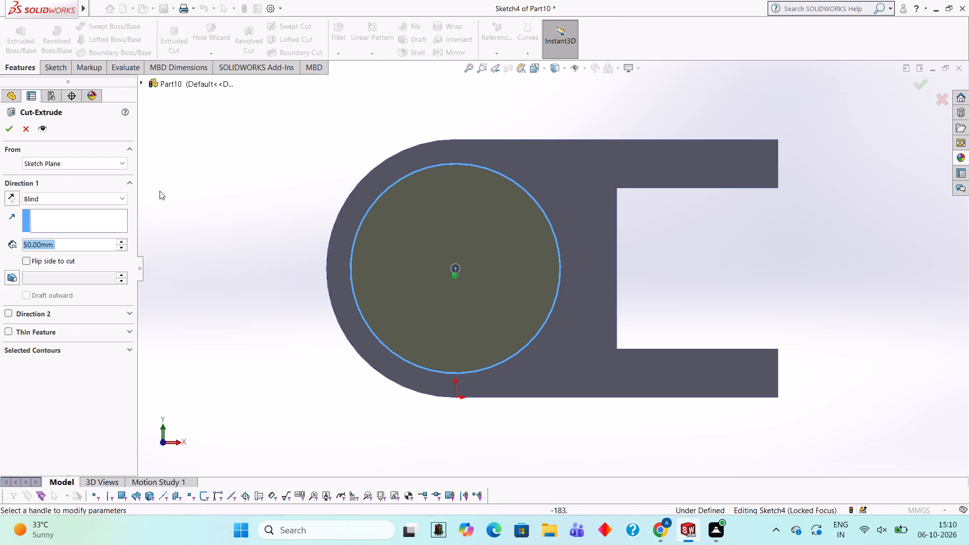
text(35)
key(Return)
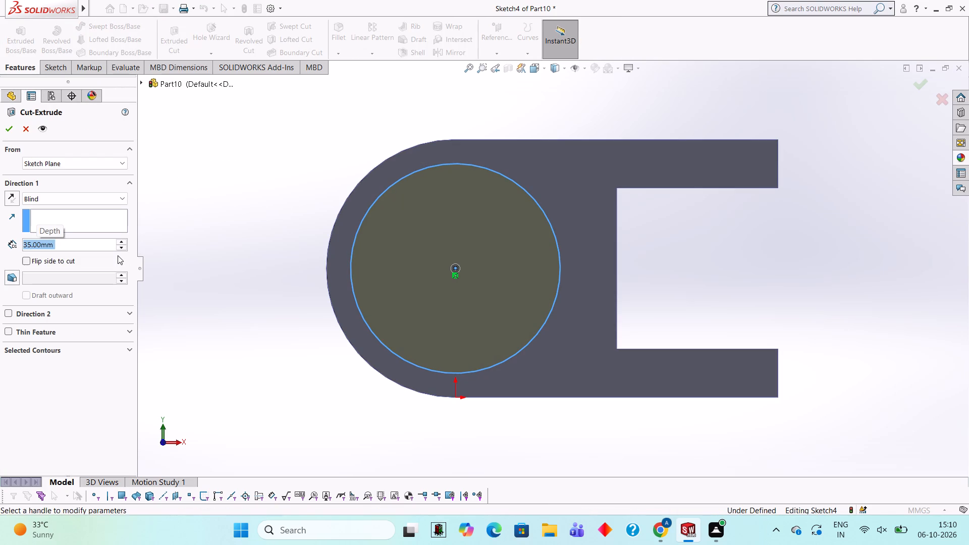
click(8, 125)
click(230, 319)
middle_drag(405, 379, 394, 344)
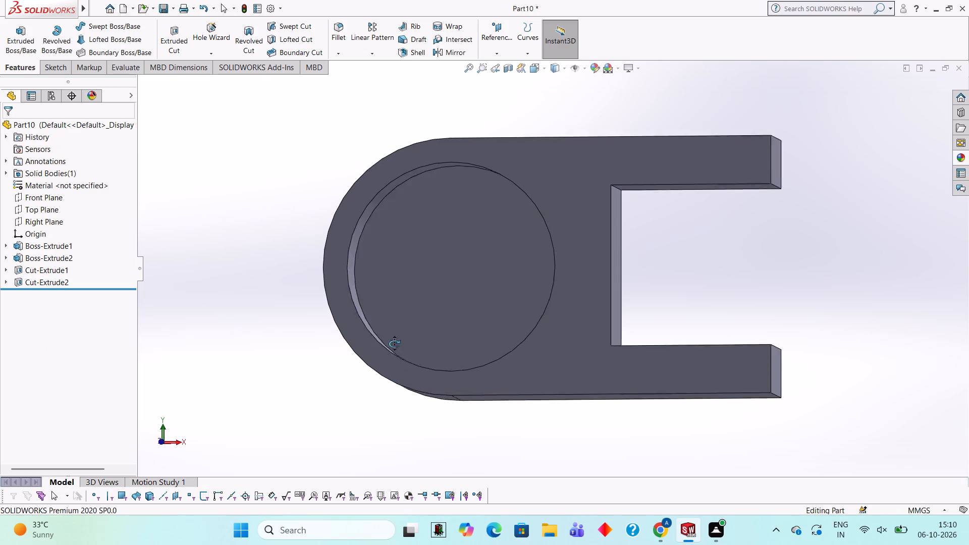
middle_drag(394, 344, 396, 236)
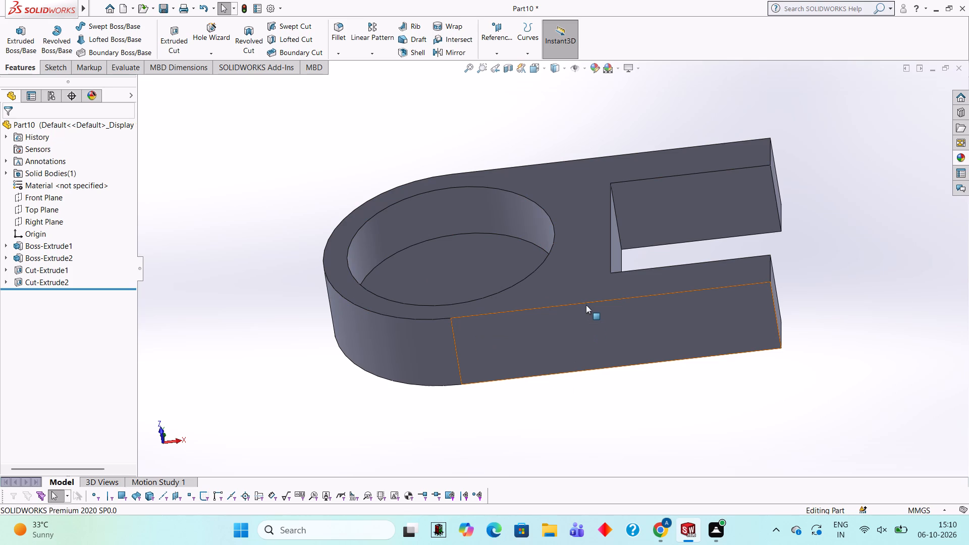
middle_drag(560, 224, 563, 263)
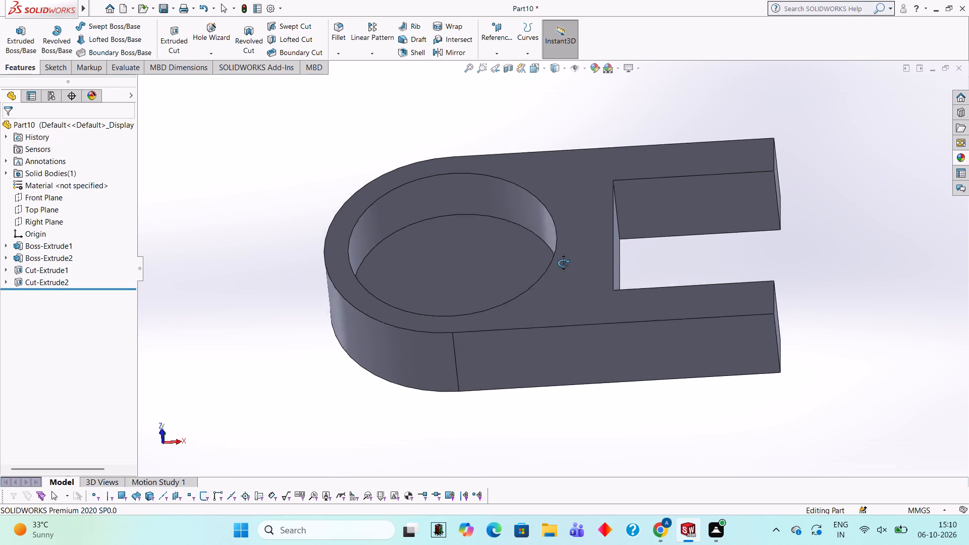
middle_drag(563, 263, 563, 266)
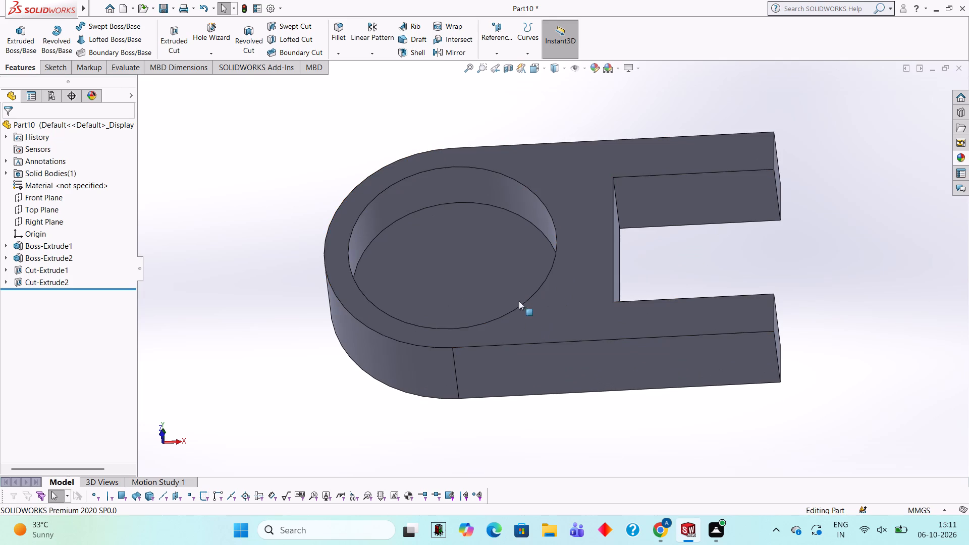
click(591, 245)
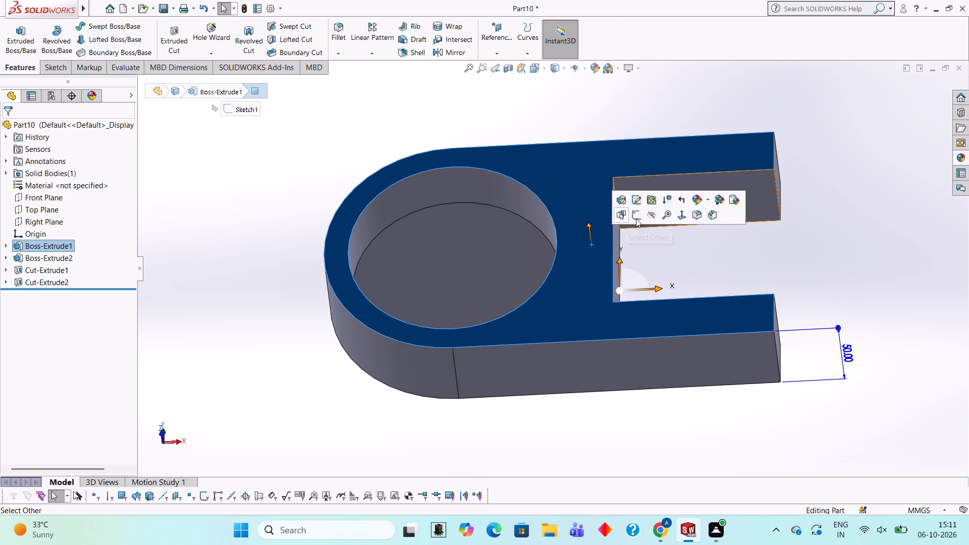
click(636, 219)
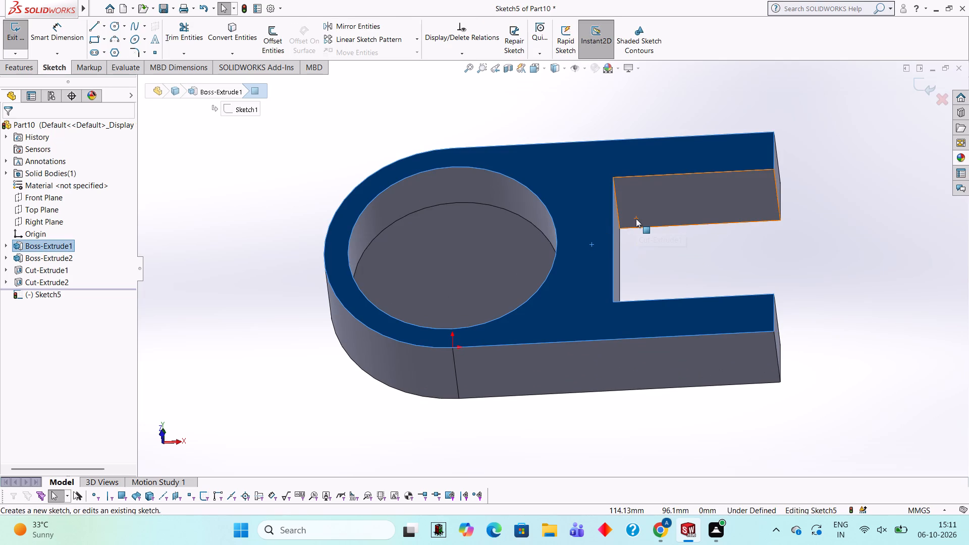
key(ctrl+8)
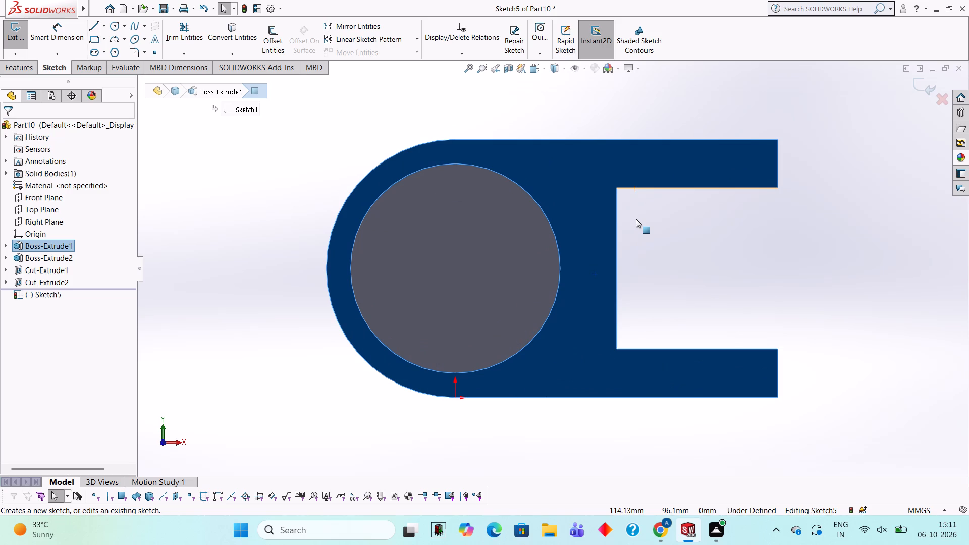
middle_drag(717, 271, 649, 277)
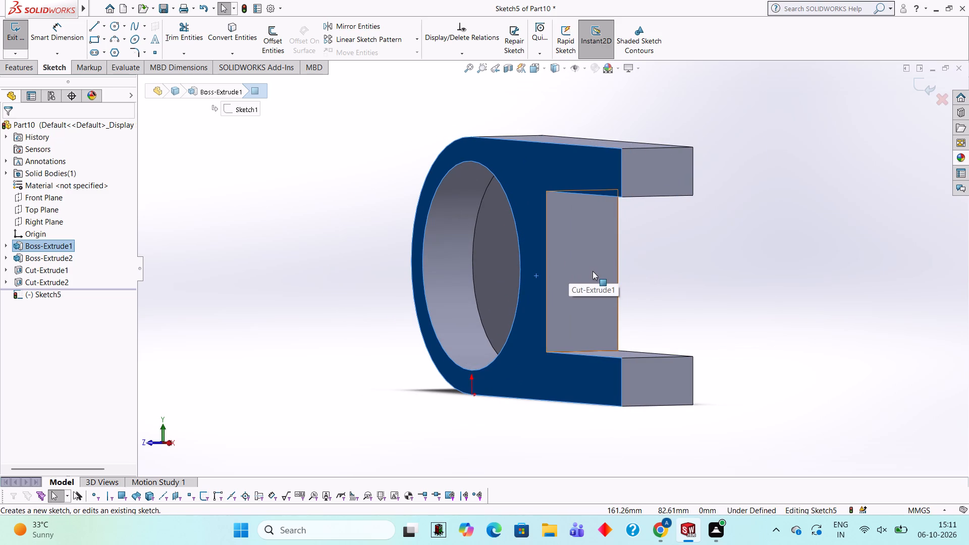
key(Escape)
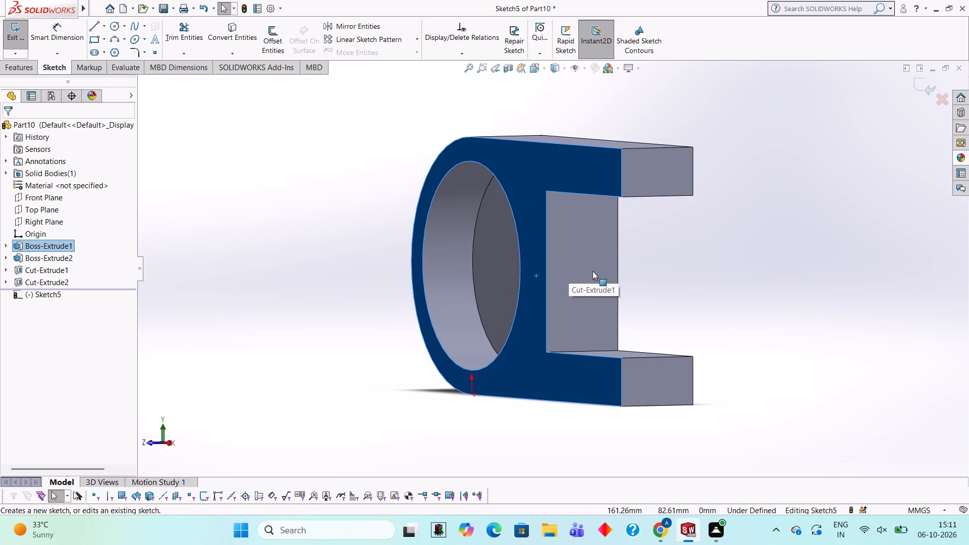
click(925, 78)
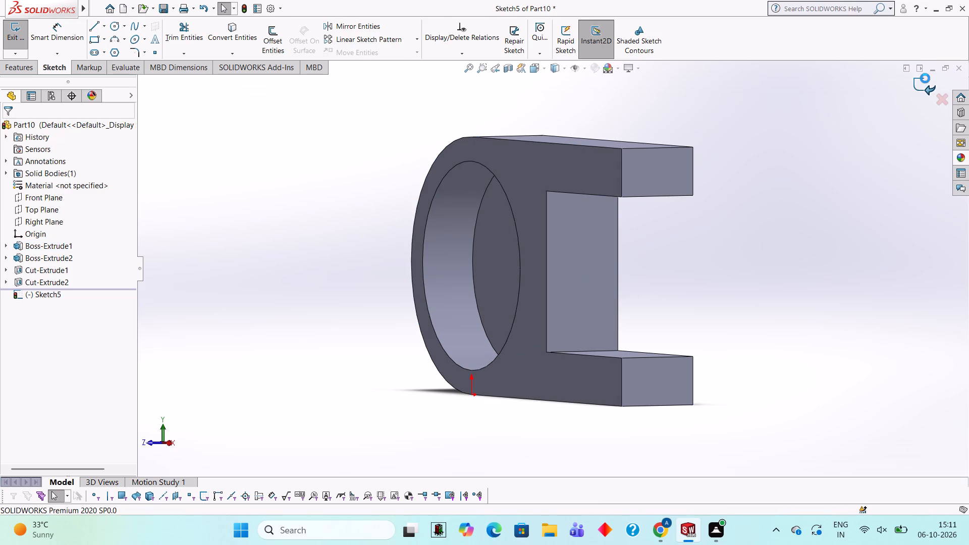
On the square slot's inner end face, sketch a closed rectangle 15 mm deep and 20 mm high, centred on the front edge's midpoint.
click(591, 229)
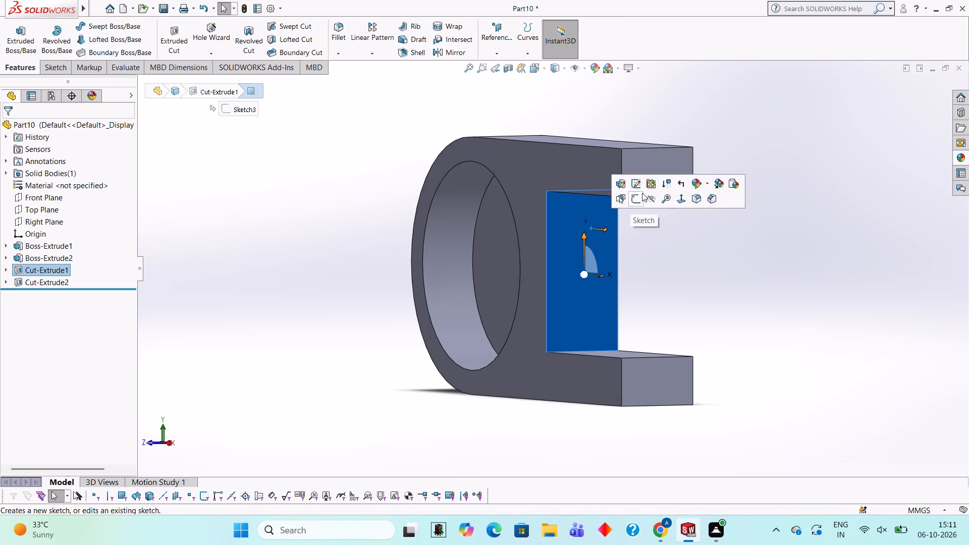
click(637, 196)
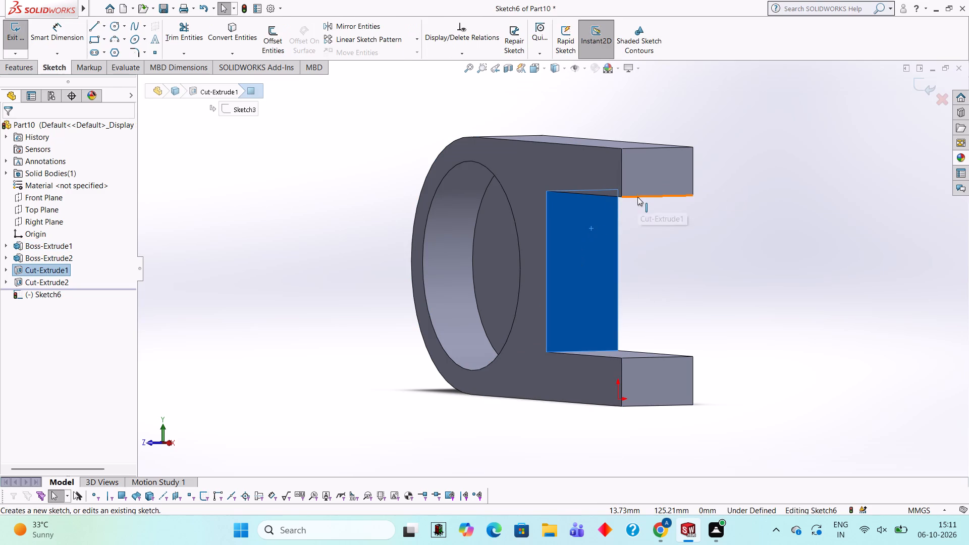
key(ctrl+8)
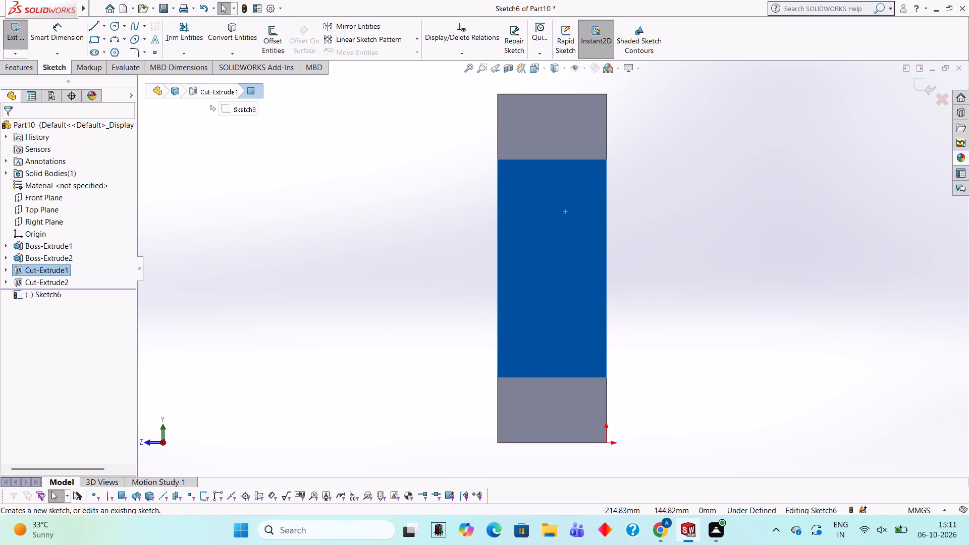
click(99, 21)
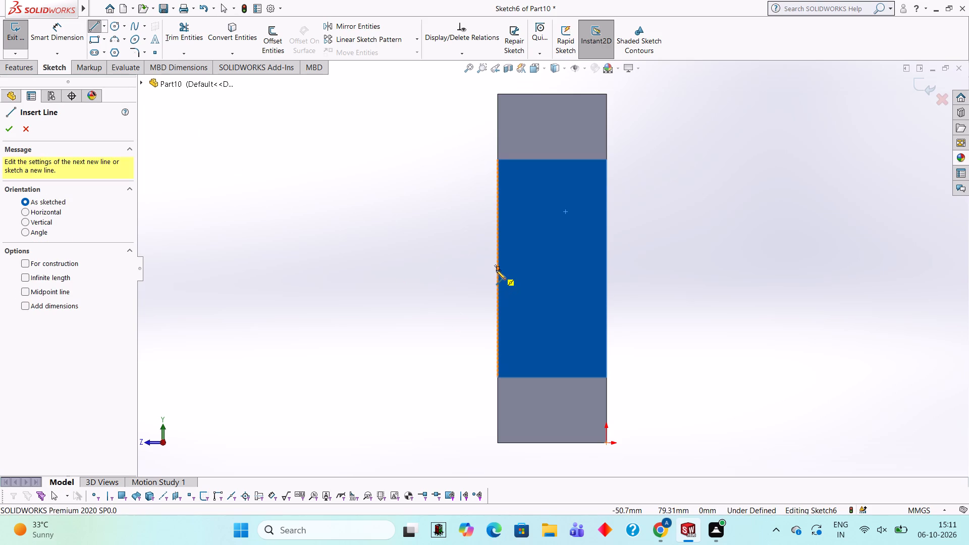
click(497, 268)
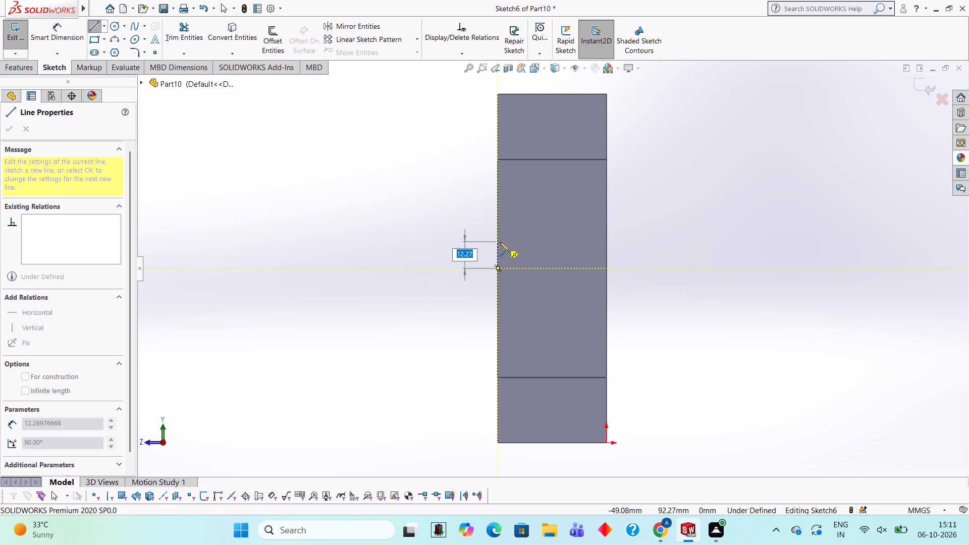
text(10)
key(Return)
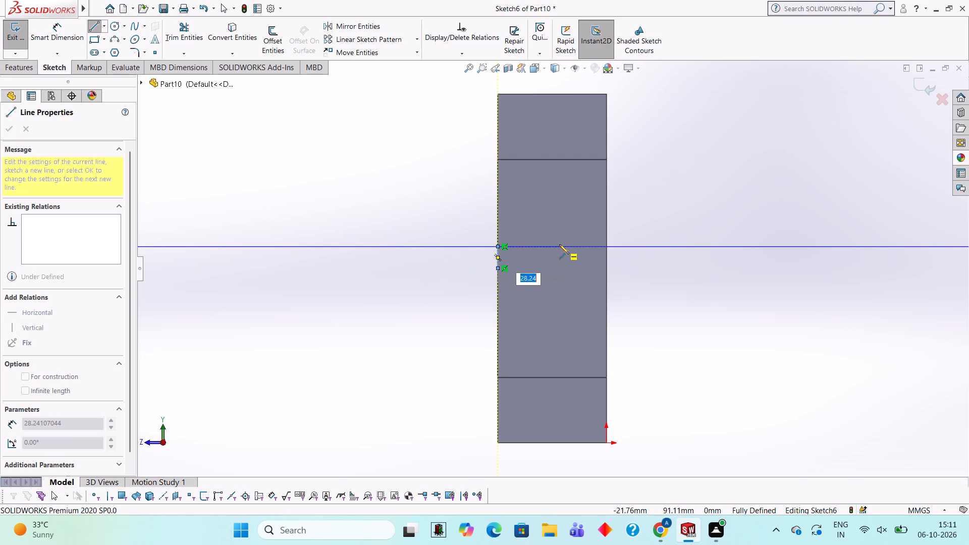
text(15)
key(Return)
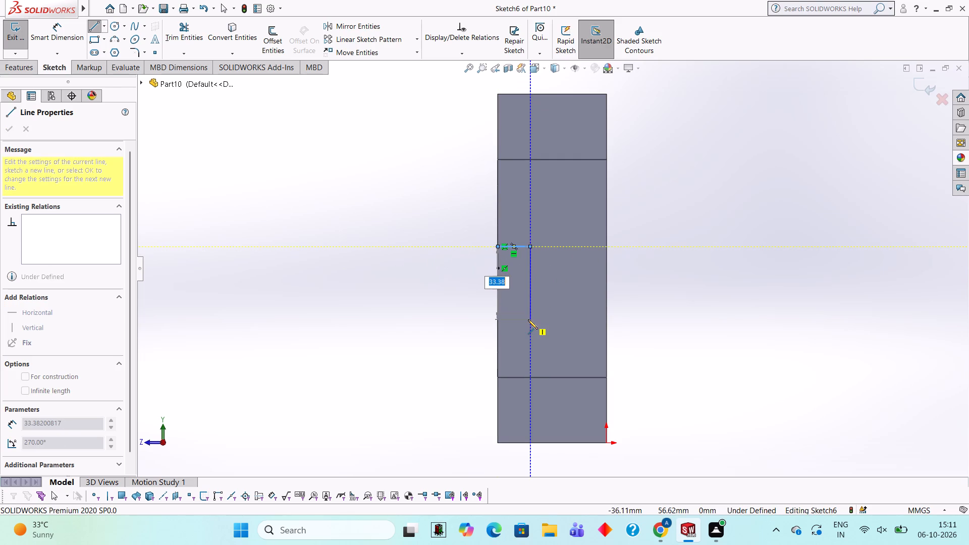
text(20)
key(Return)
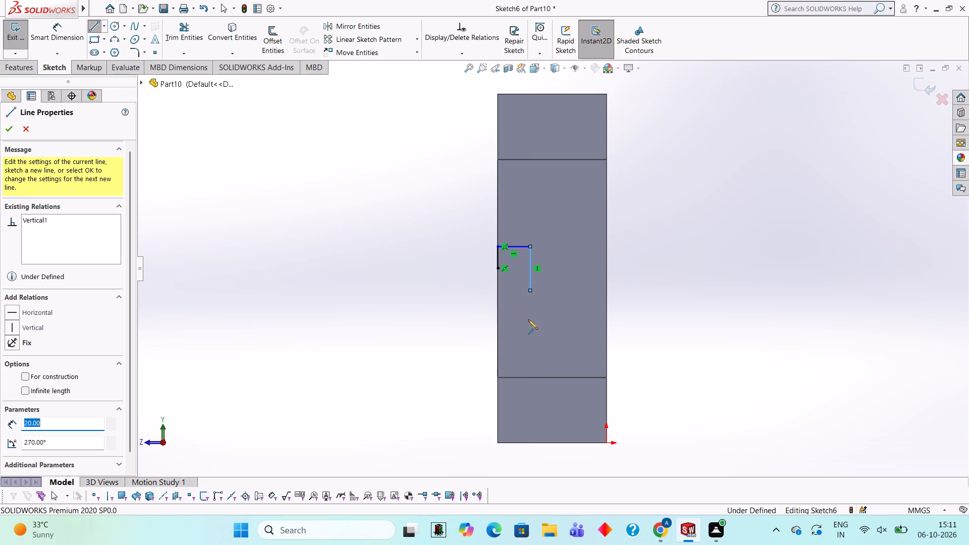
click(497, 292)
click(499, 268)
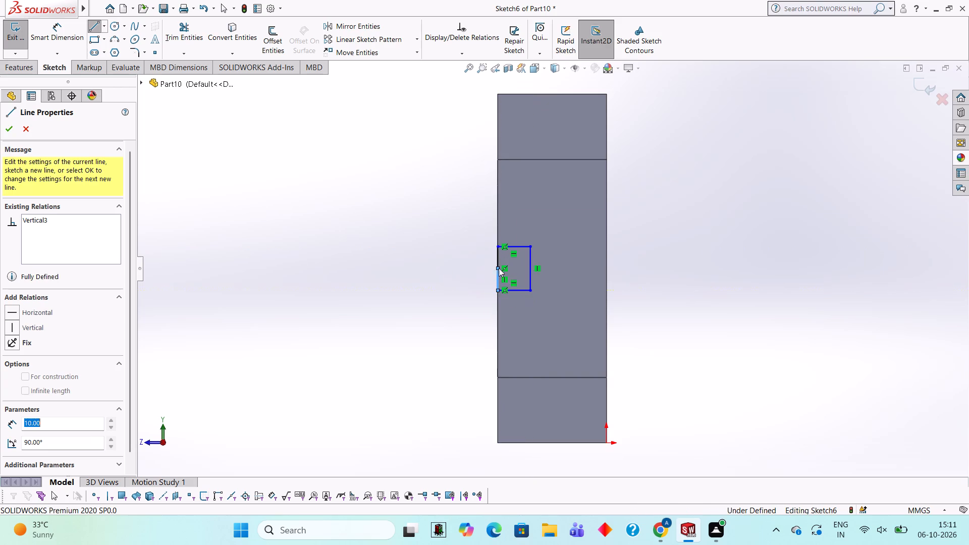
key(Escape)
Cut-extrude the 15 x 20 mm rectangle as a blind cut 200 mm deep through the pocket and the rounded end.
middle_drag(635, 305, 697, 325)
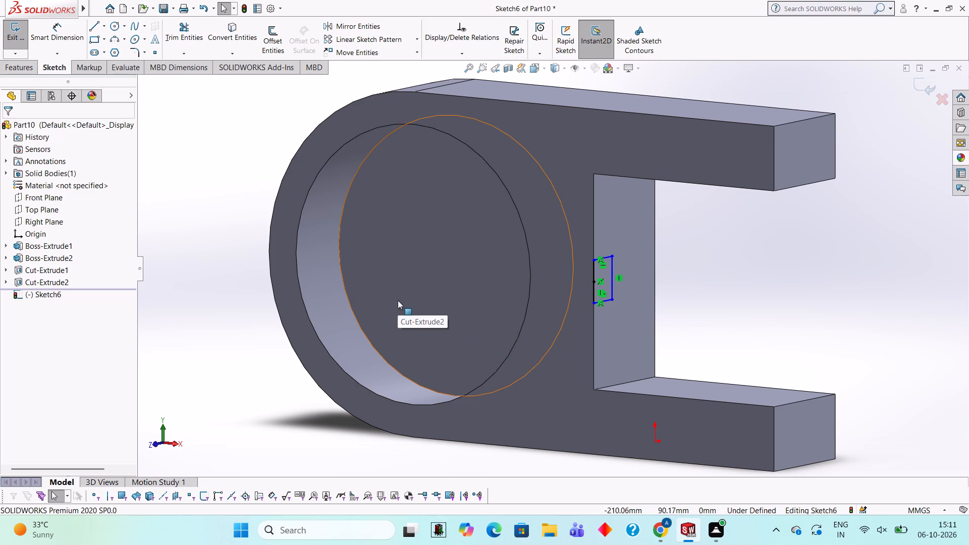
click(11, 71)
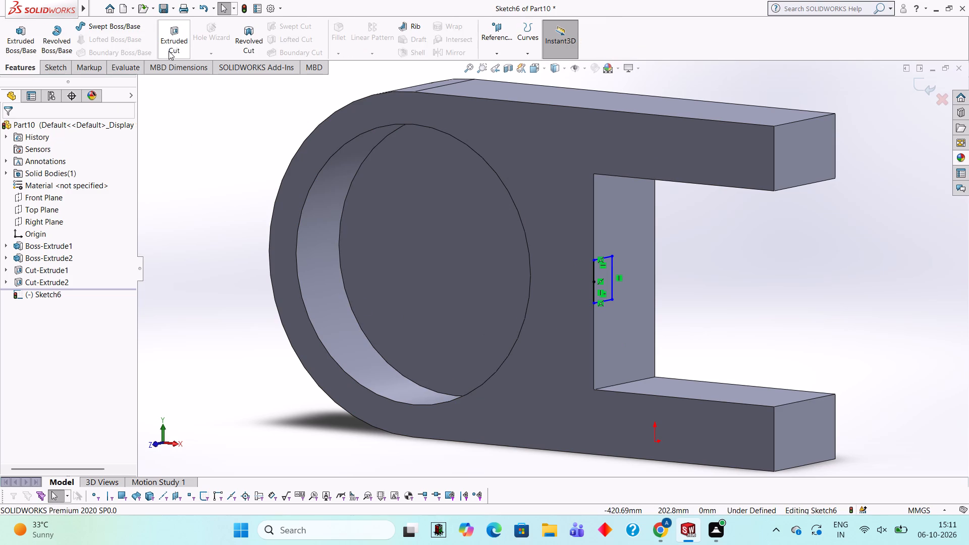
click(184, 43)
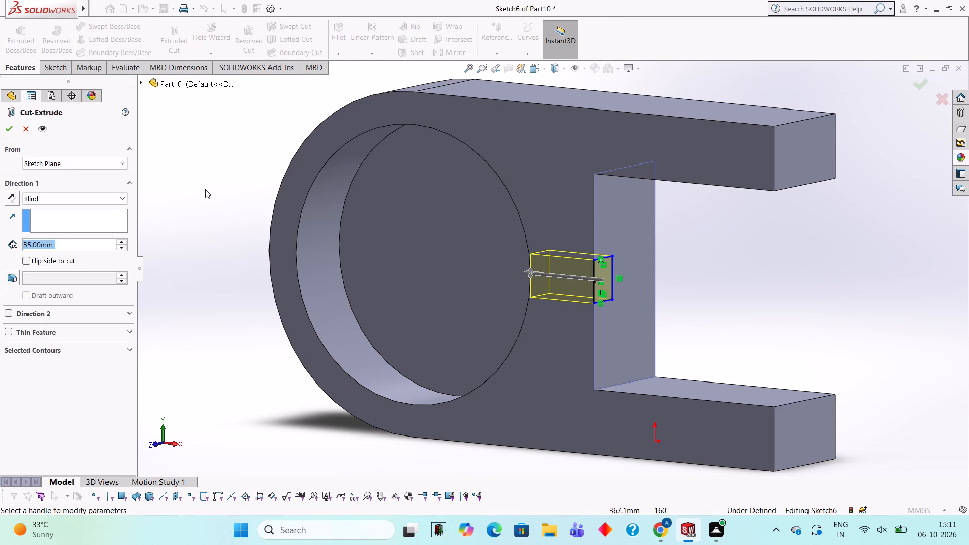
text(100)
key(Return)
text(200)
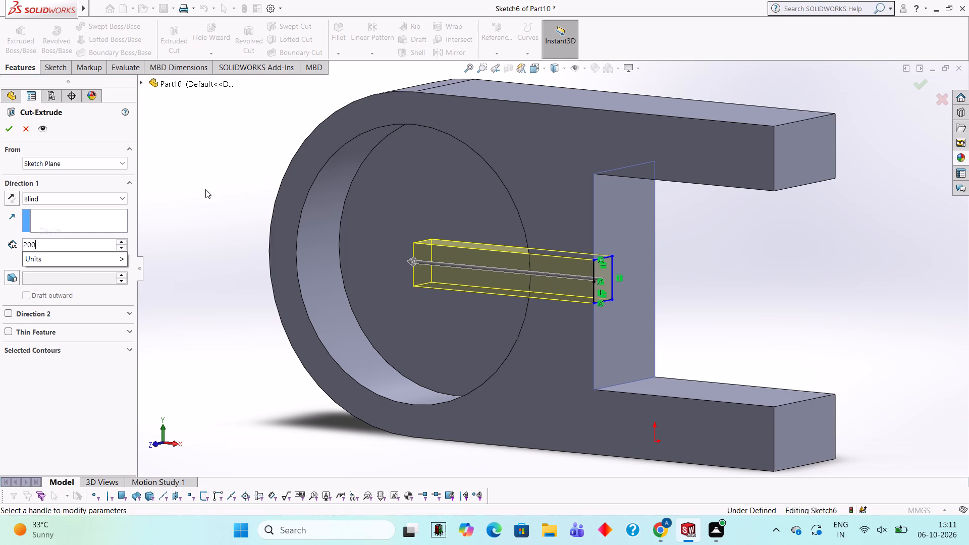
key(Return)
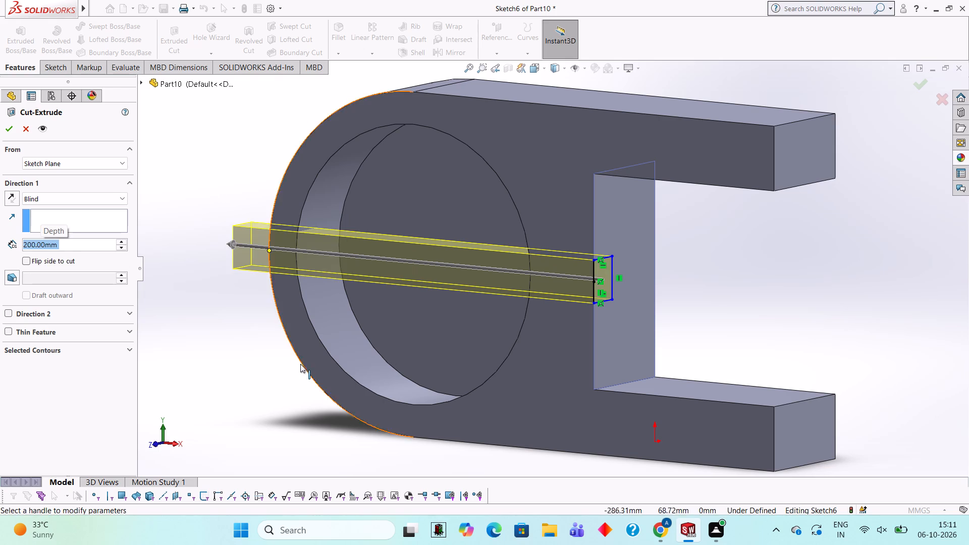
middle_drag(299, 363, 337, 310)
middle_drag(226, 372, 293, 365)
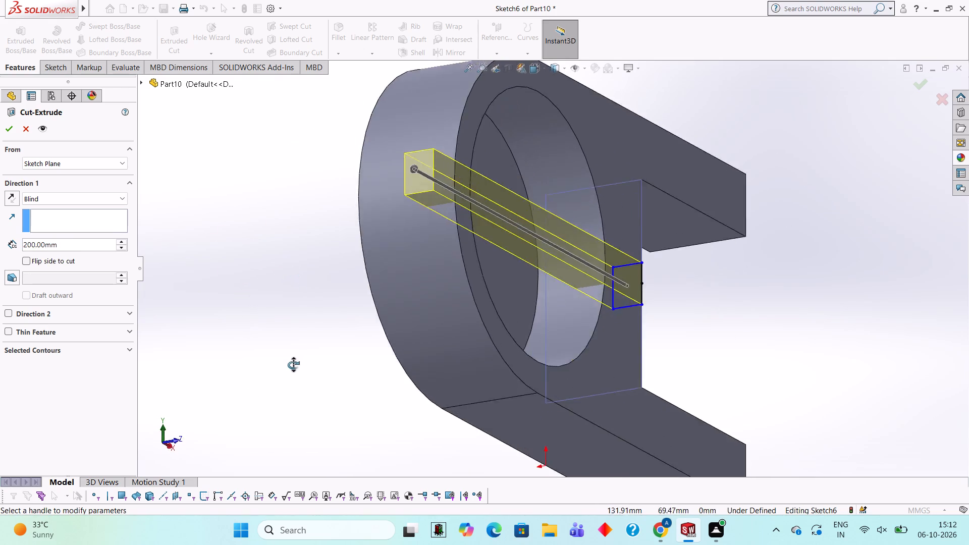
middle_drag(293, 365, 315, 402)
scroll(329, 401, down, 1)
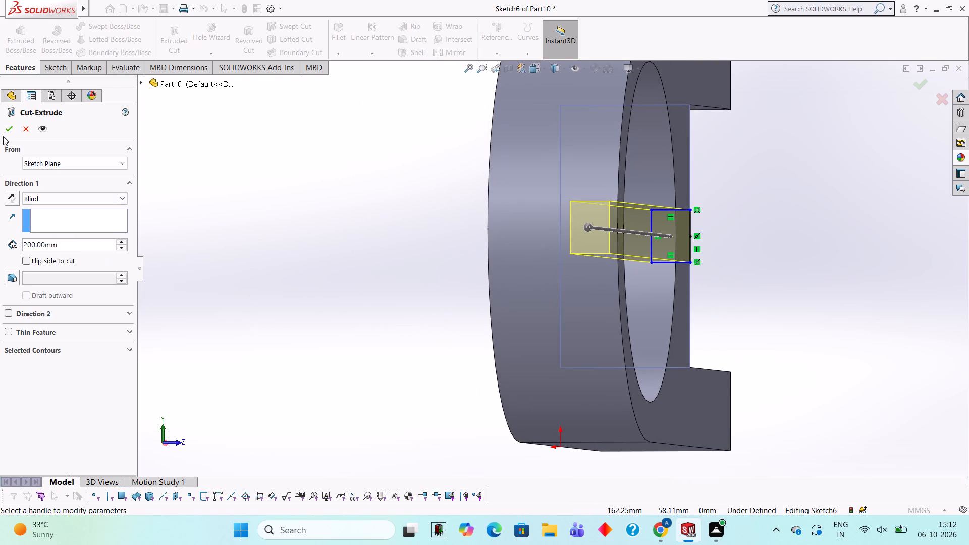
click(9, 128)
click(224, 184)
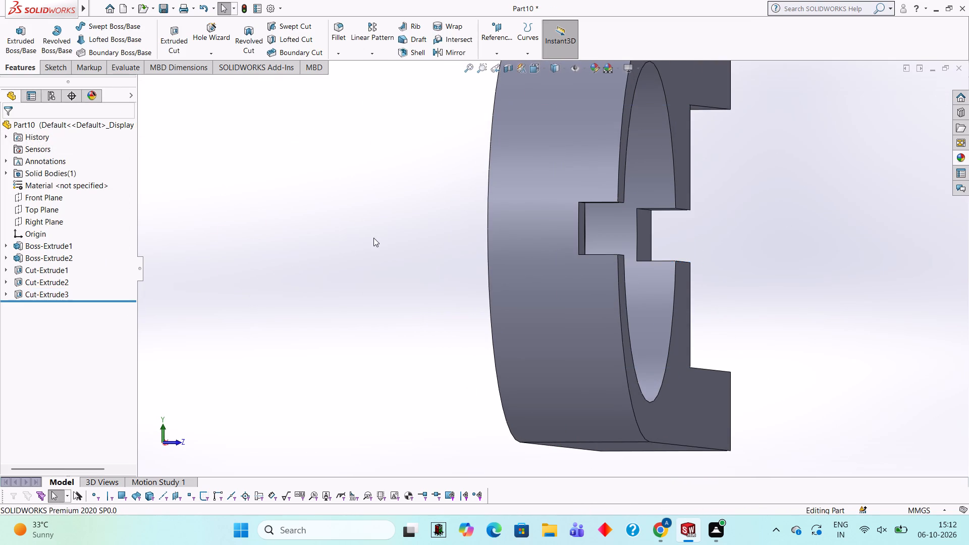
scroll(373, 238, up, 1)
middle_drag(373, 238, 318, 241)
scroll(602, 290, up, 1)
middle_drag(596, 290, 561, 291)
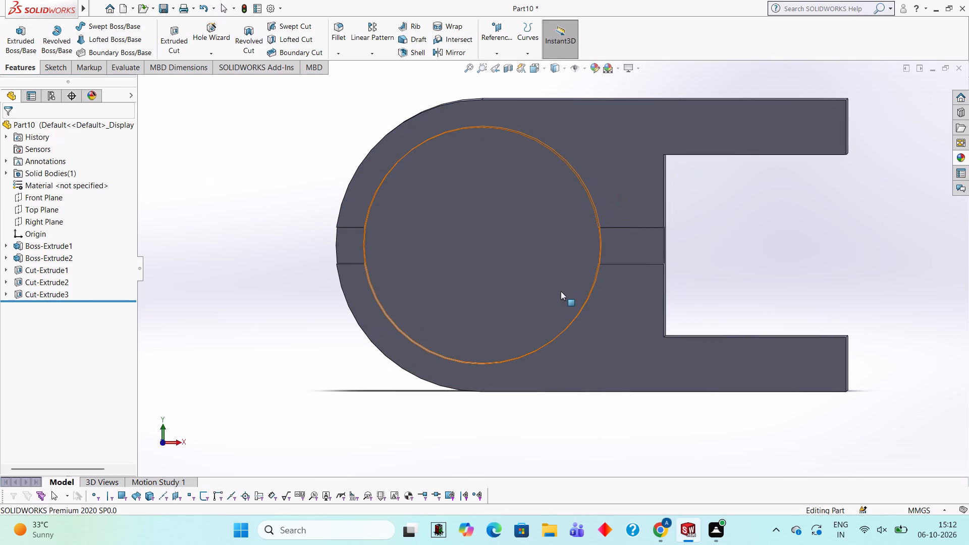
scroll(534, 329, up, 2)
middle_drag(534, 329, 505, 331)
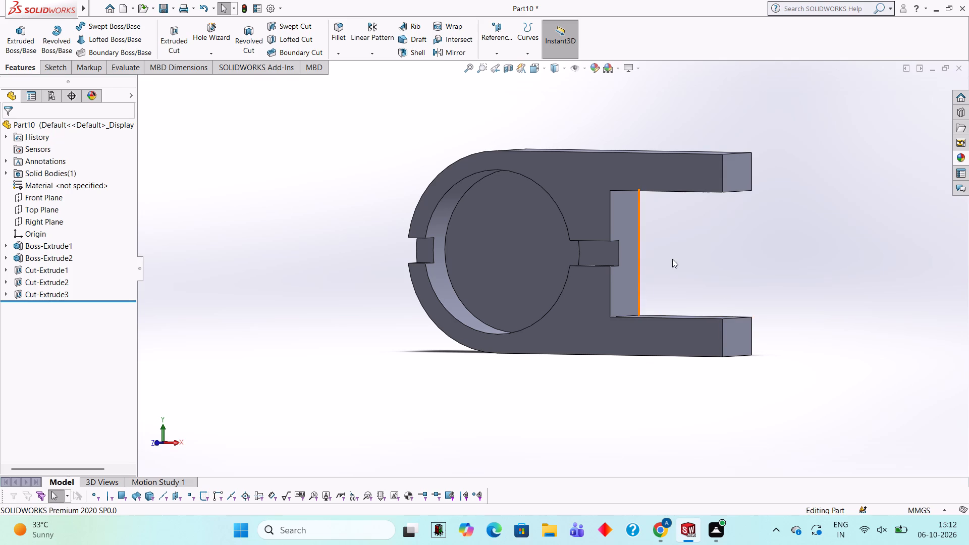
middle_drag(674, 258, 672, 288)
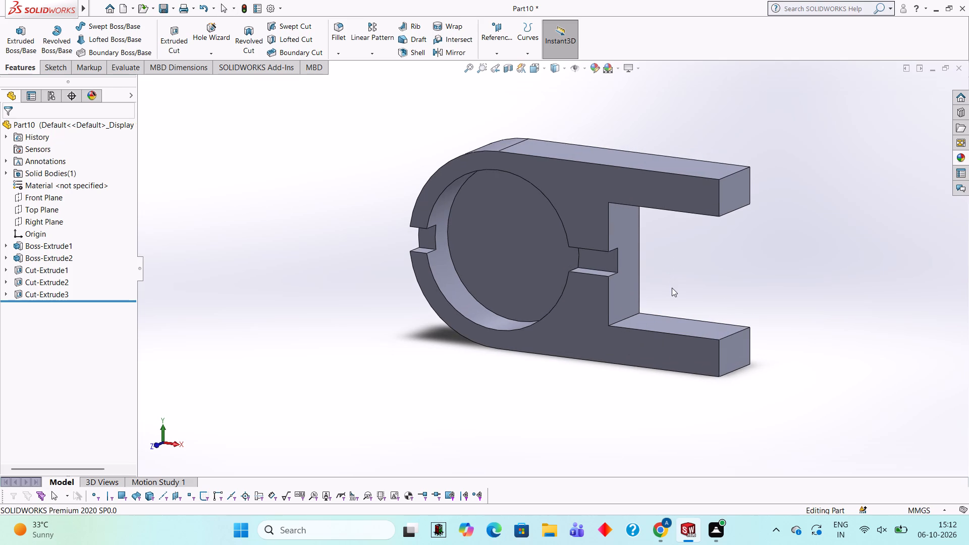
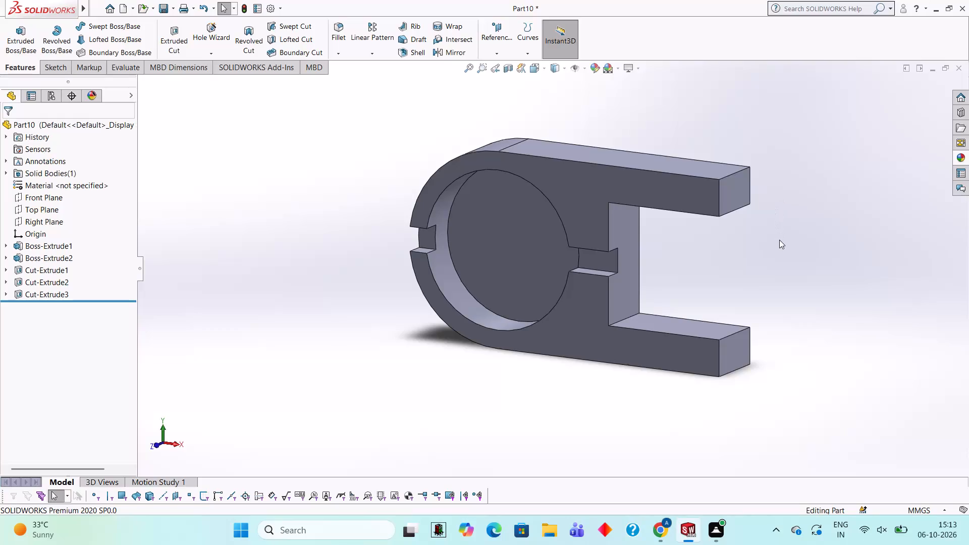
On the lower arm's outer side face, start a sketch and draw a 100 mm line along the back edge from its open-end corner.
middle_drag(757, 277, 763, 202)
middle_drag(758, 373, 751, 311)
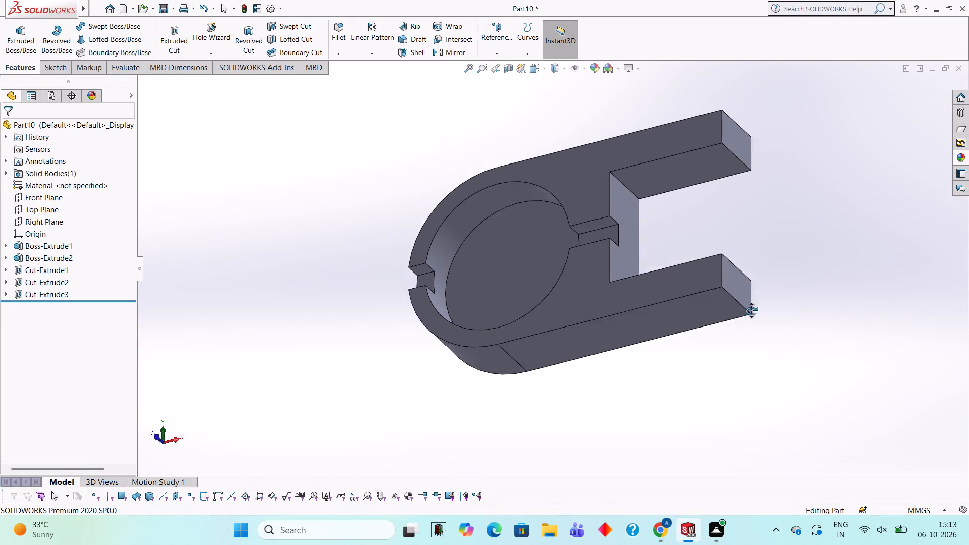
middle_drag(751, 311, 753, 262)
click(628, 275)
click(672, 247)
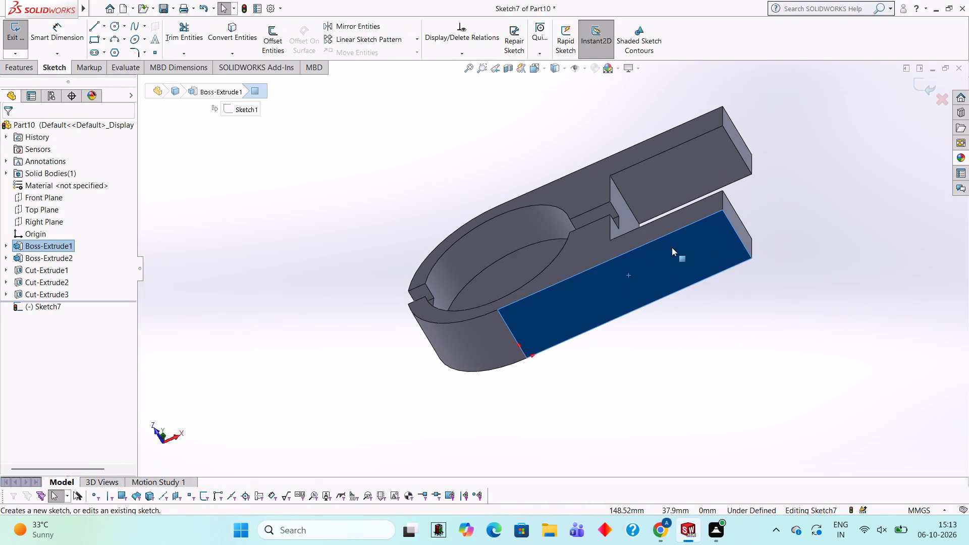
key(ctrl+8)
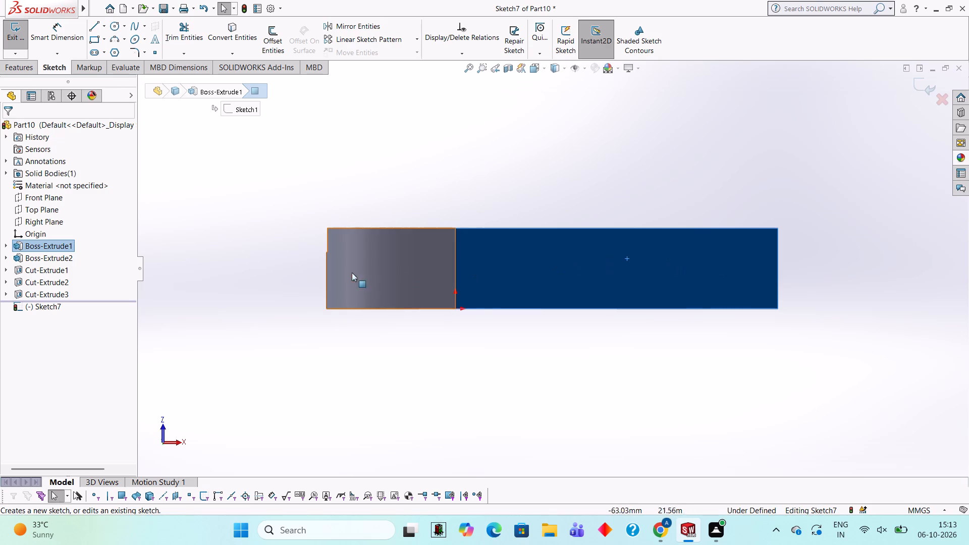
click(97, 22)
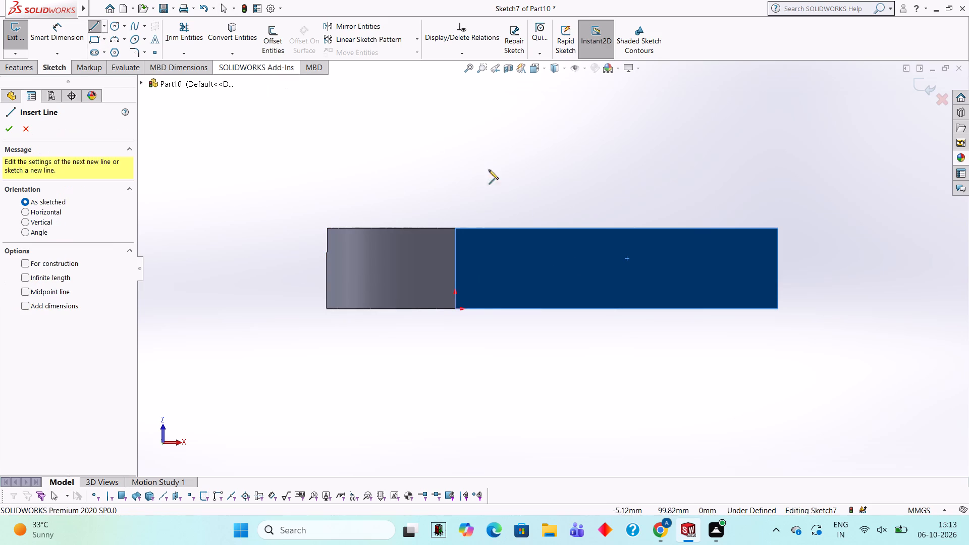
click(777, 307)
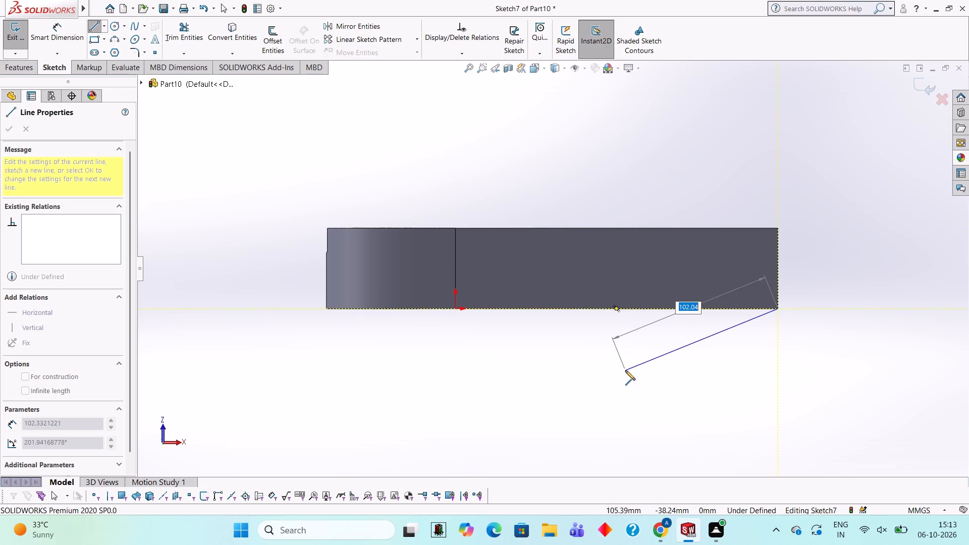
click(617, 308)
key(Escape)
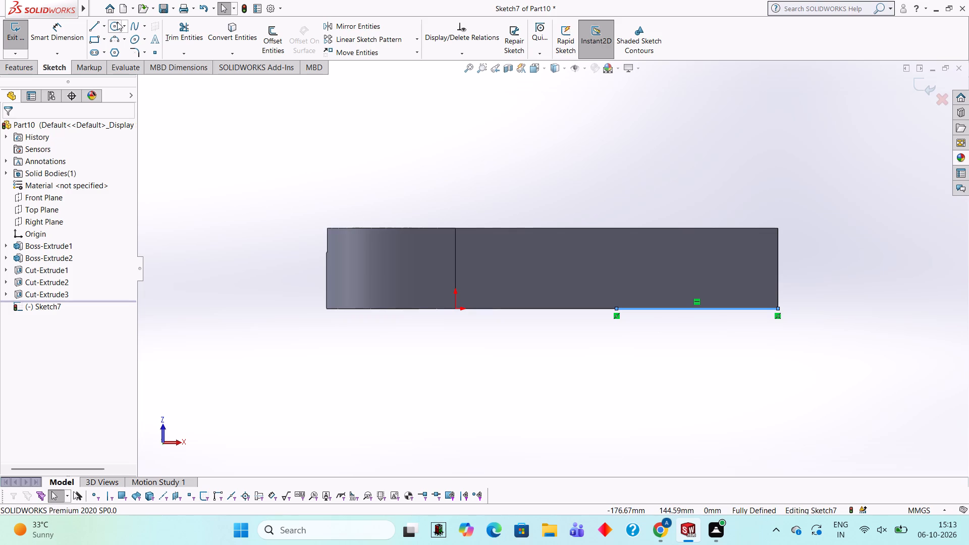
Draw a 36.5 mm vertical line from the 100 mm line's inner end, pointing away from the block.
click(100, 23)
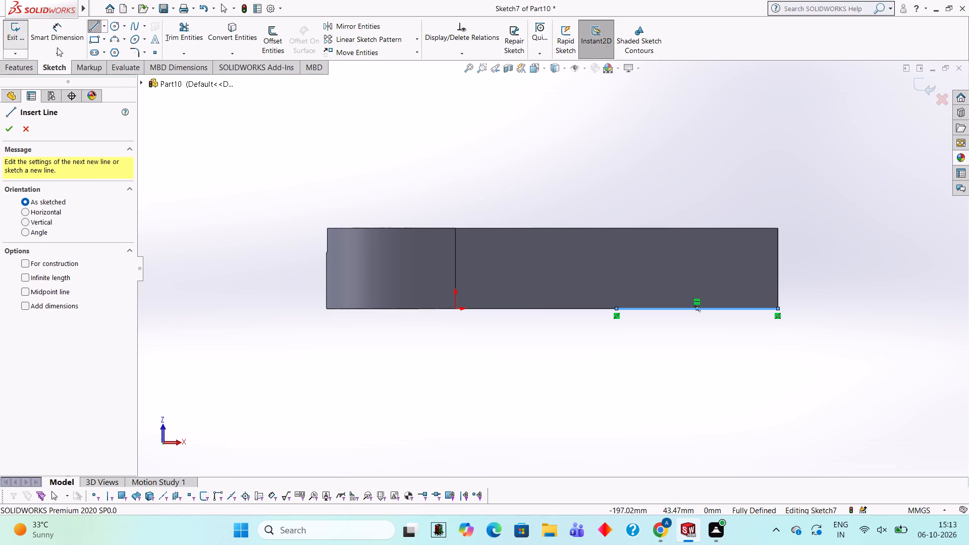
click(615, 307)
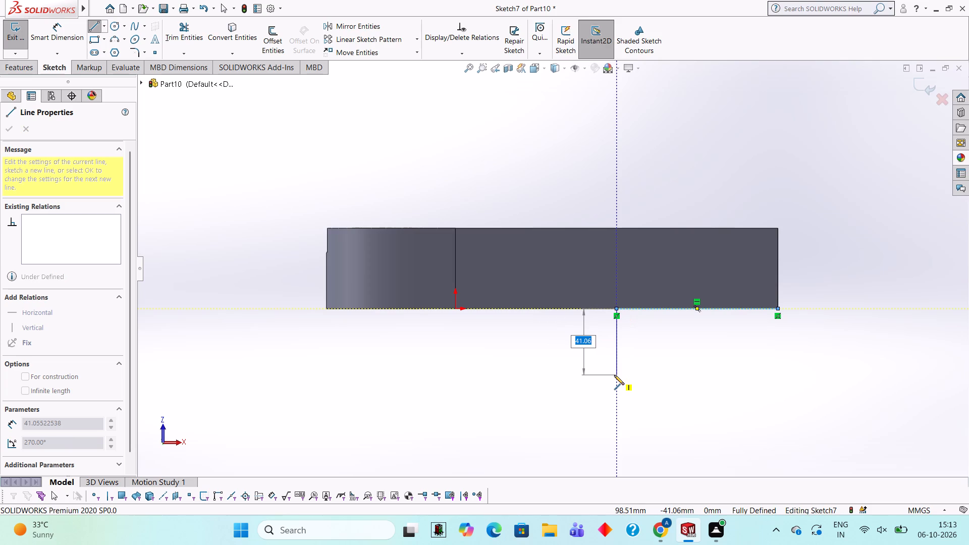
text(36.5)
key(Return)
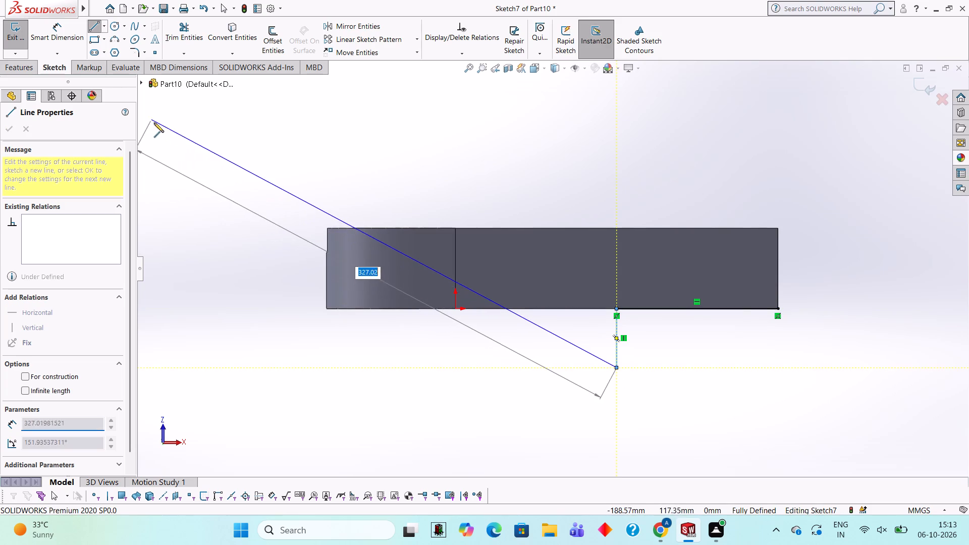
key(Escape)
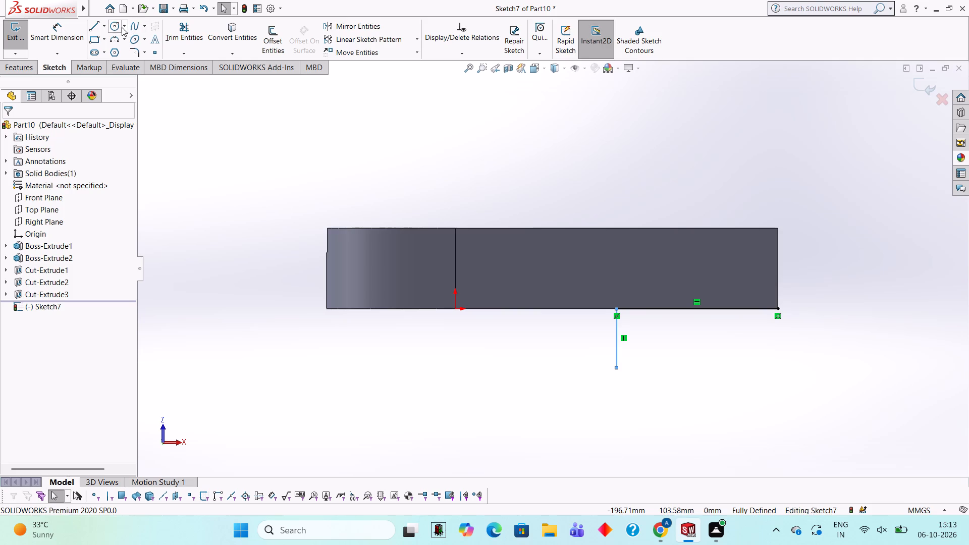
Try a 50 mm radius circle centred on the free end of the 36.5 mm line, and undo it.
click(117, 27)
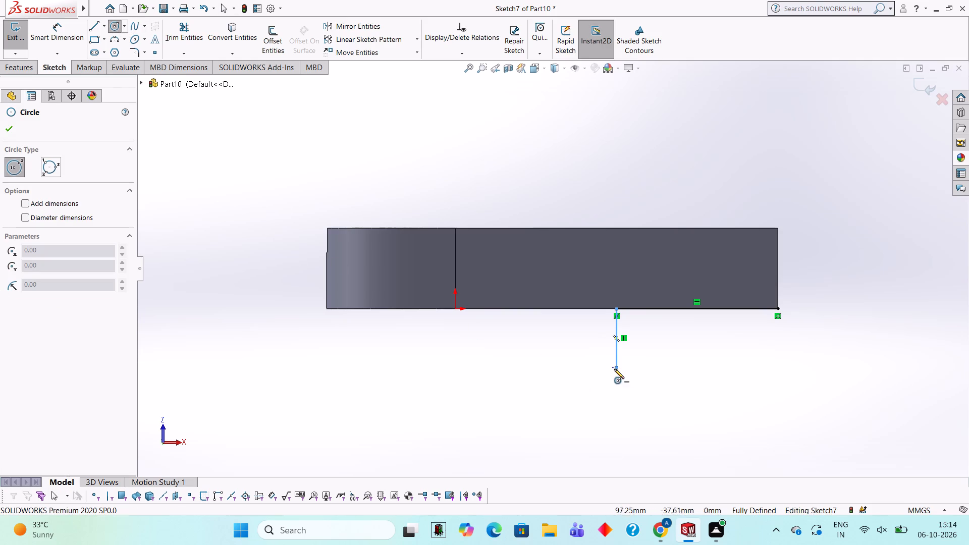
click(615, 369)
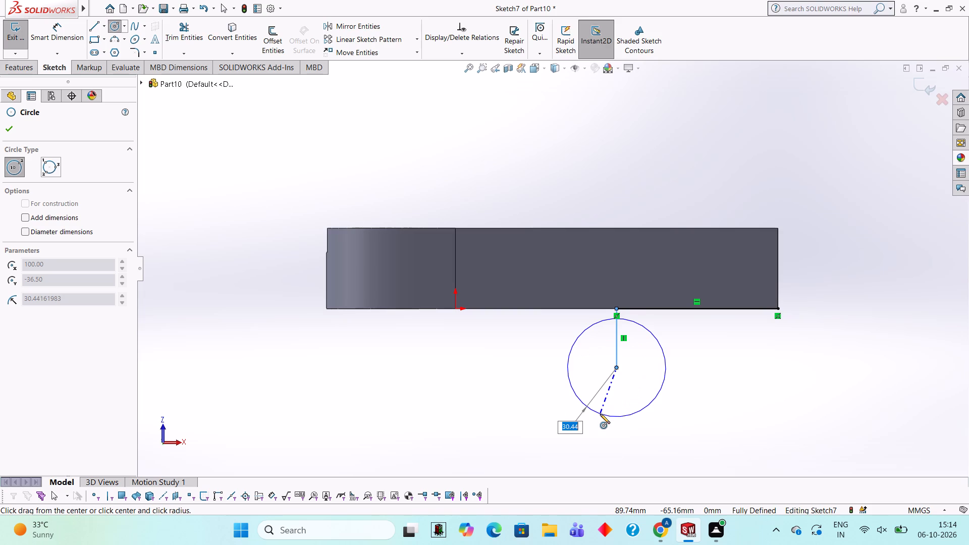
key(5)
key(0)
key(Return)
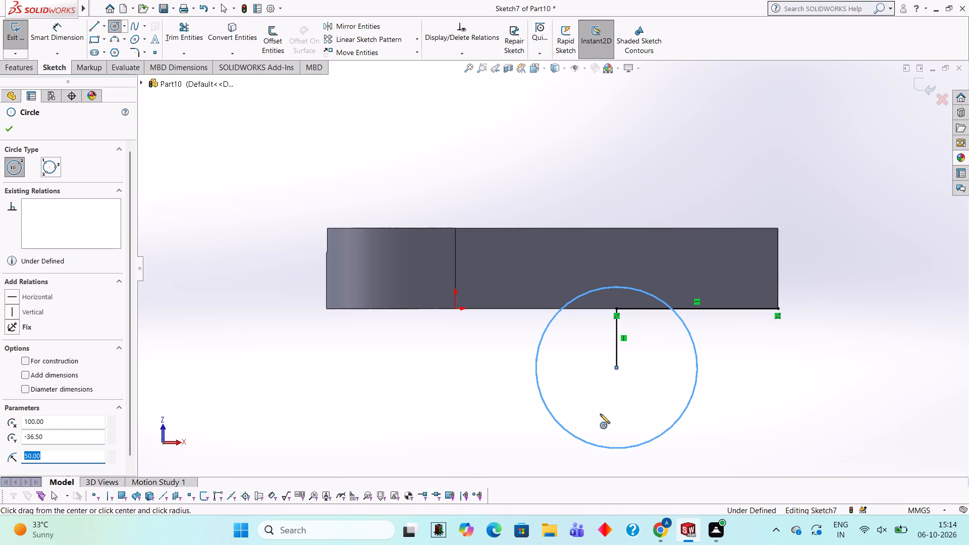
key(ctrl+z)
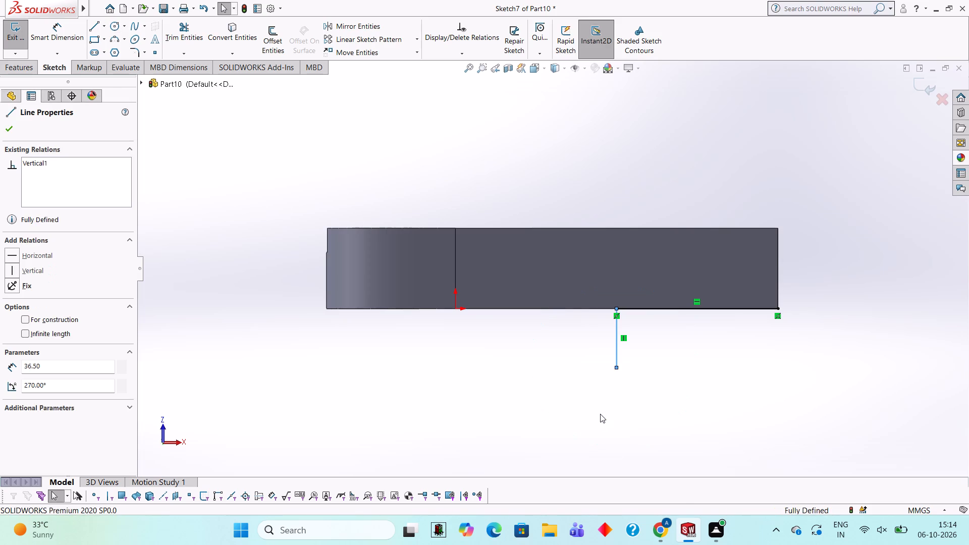
Sketch a dimensioned 50 mm diameter circle centred on the free end of the 36.5 mm vertical line.
click(115, 28)
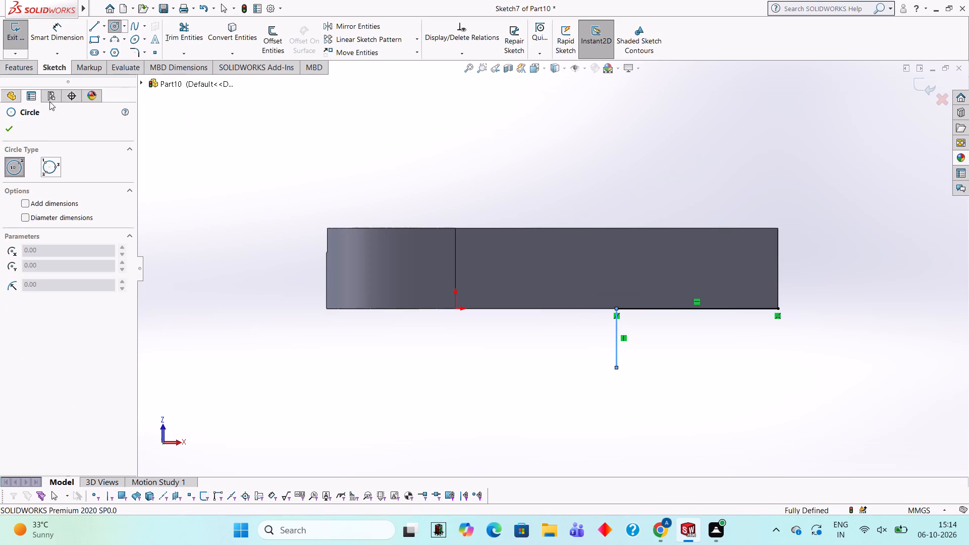
click(27, 200)
click(24, 219)
click(615, 366)
text(50)
key(Return)
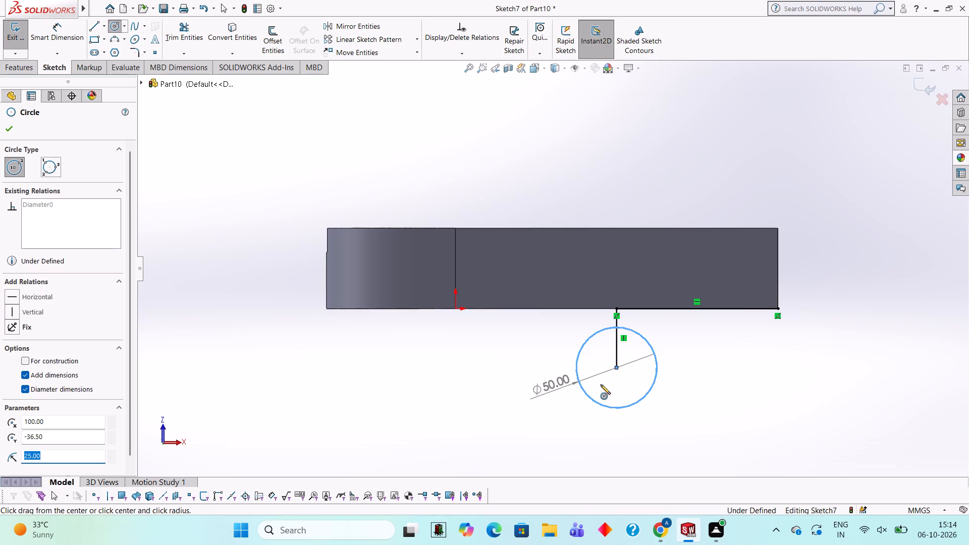
Draw two vertical tangent lines from the circle's opposite side points to the block's back edge.
click(90, 25)
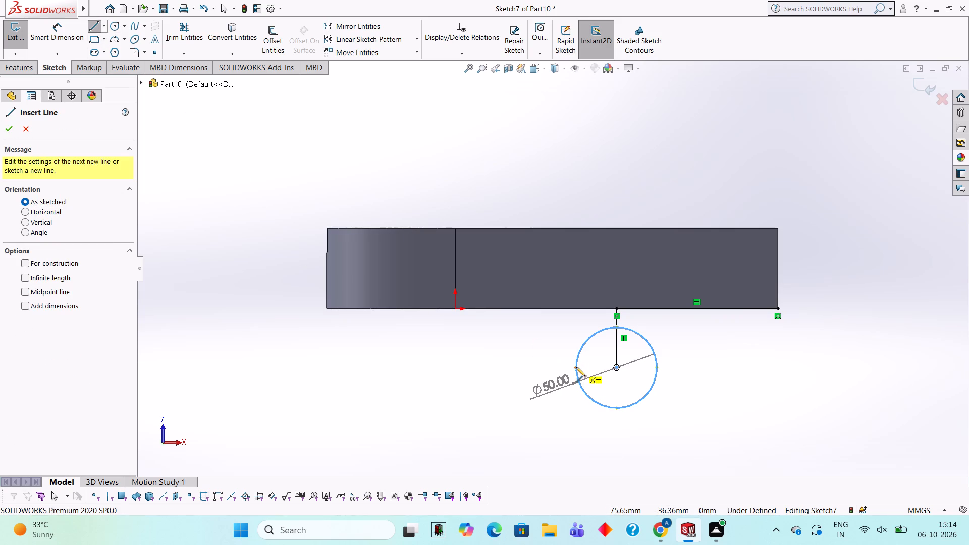
click(576, 367)
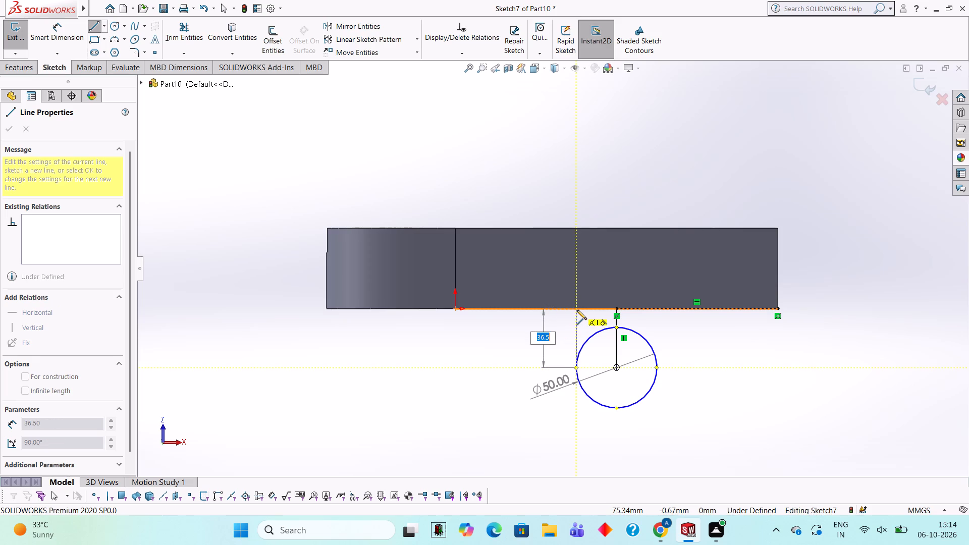
click(577, 309)
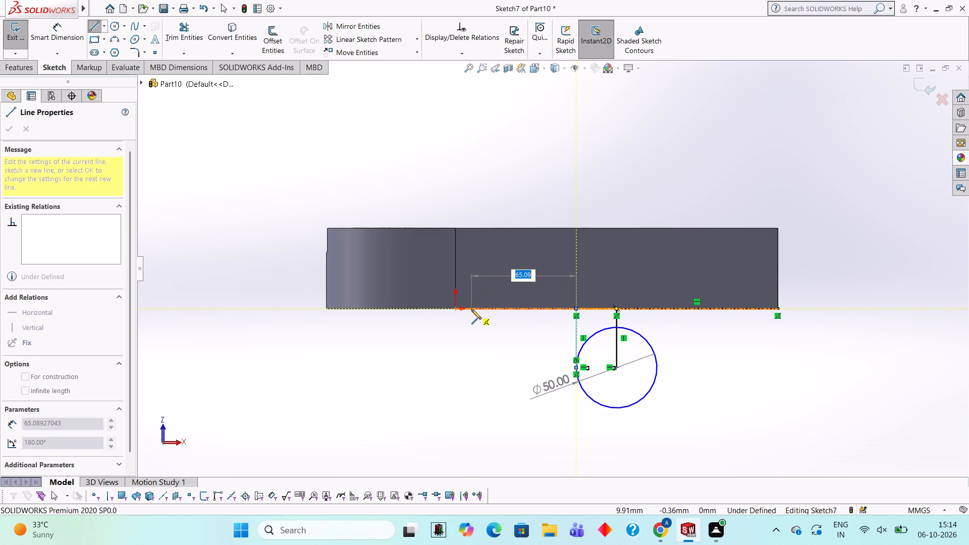
key(Escape)
click(94, 30)
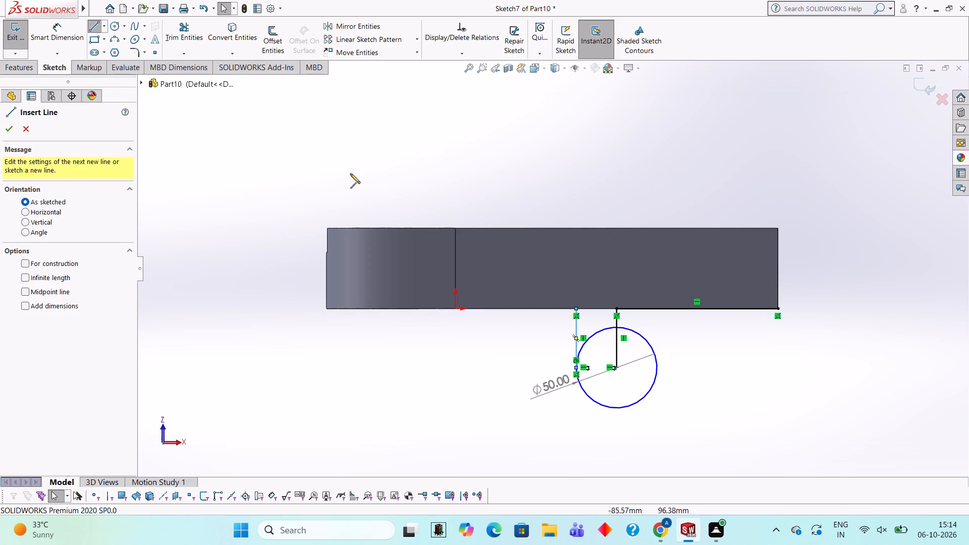
click(656, 366)
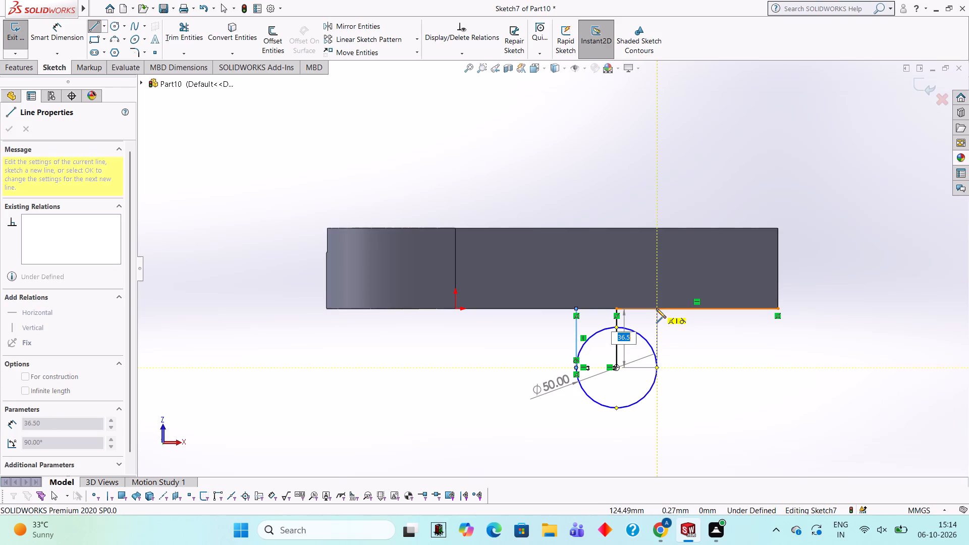
click(656, 308)
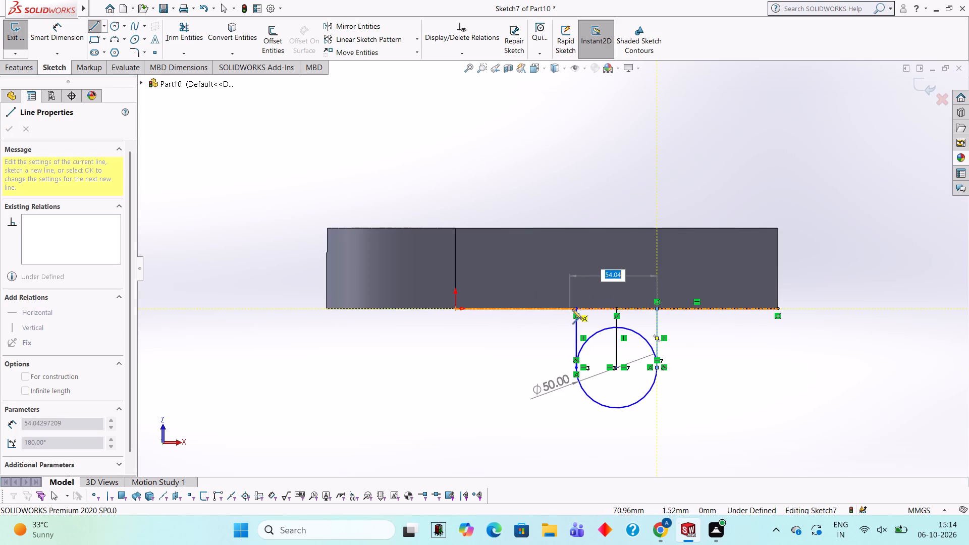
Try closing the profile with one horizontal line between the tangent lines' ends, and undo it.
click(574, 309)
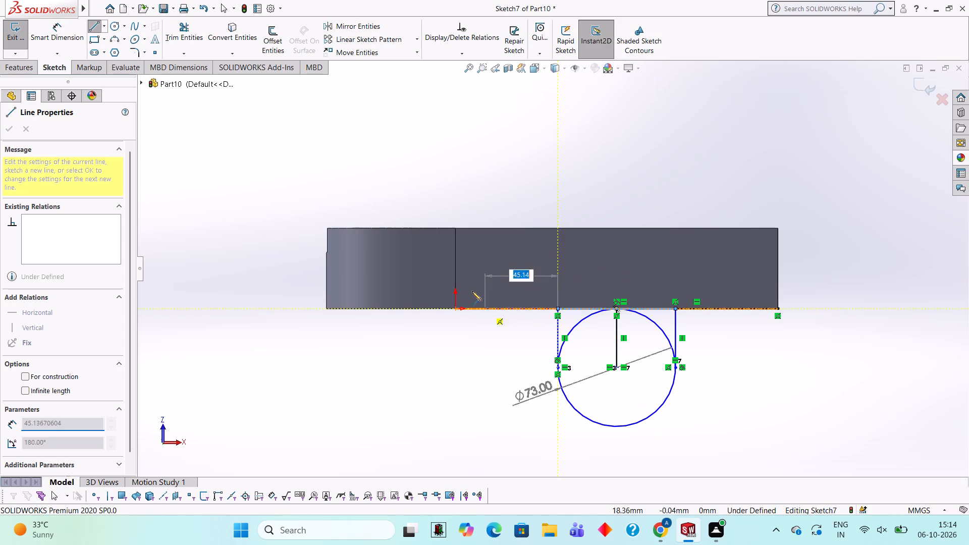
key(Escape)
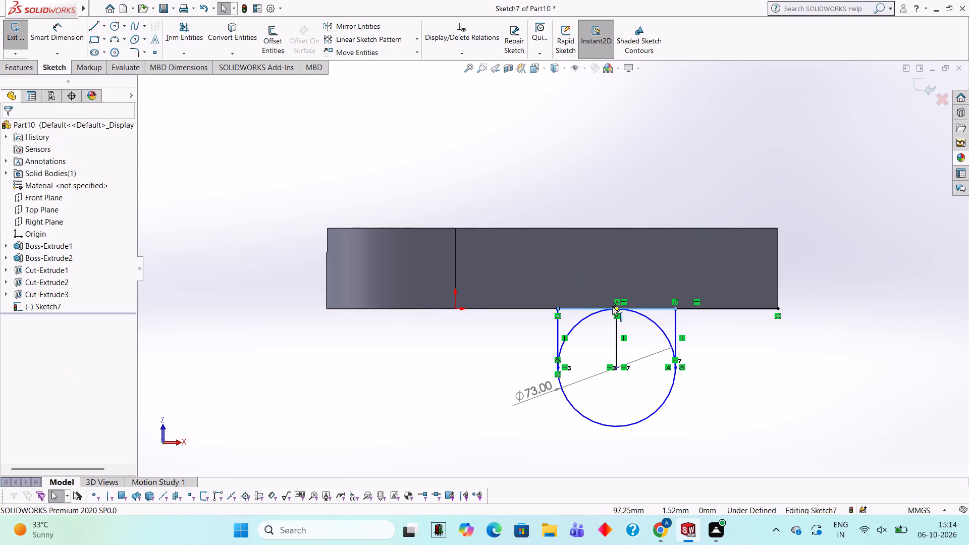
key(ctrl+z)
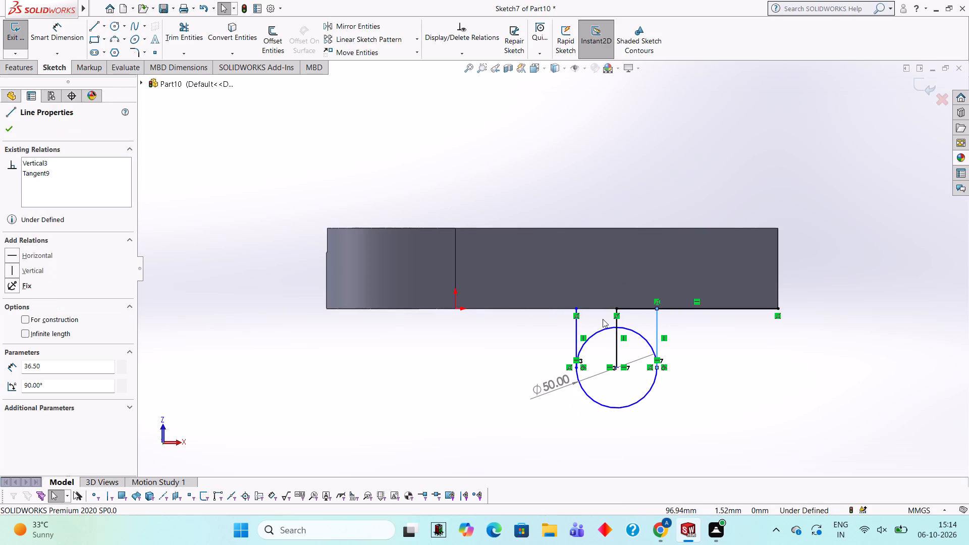
Draw a 25 mm horizontal line from the end of the tangent line nearer the rounded end to the top of the 36.5 mm line.
click(93, 25)
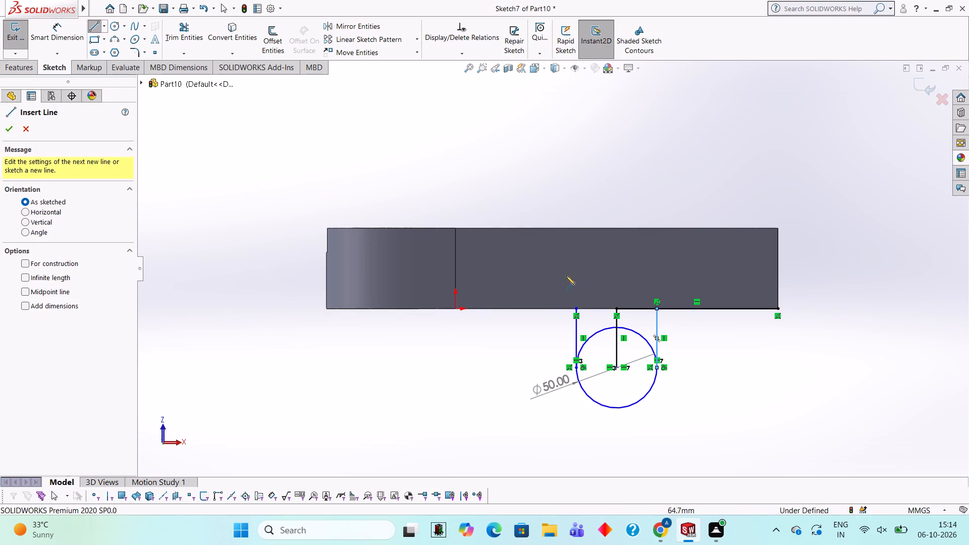
click(575, 309)
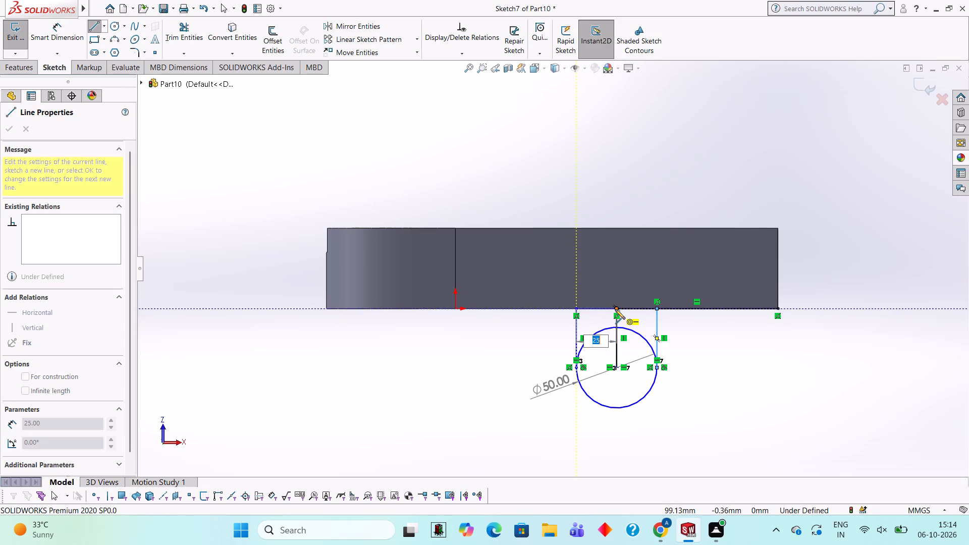
click(615, 309)
key(Escape)
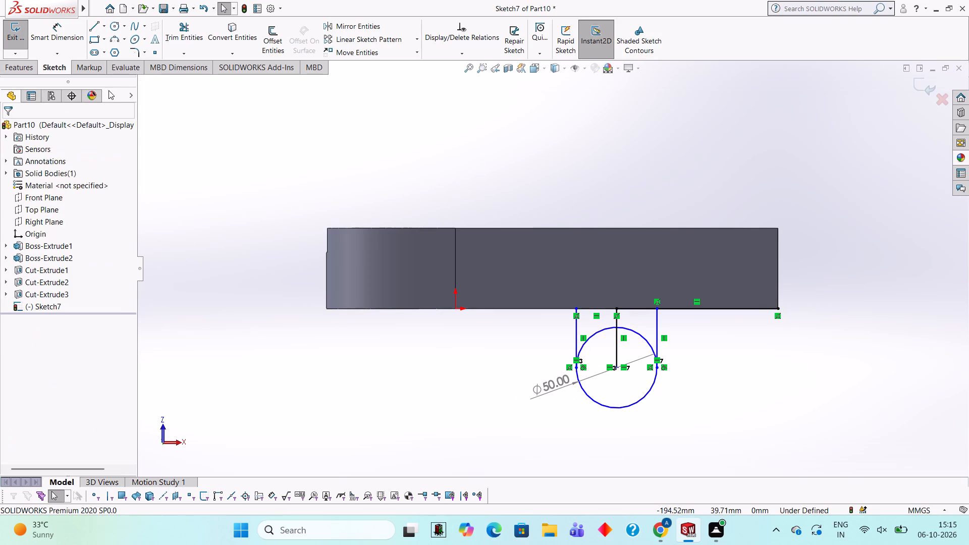
Trim away the circle's half nearest the block and the 36.5 mm centre line, leaving a U-shaped profile.
click(190, 34)
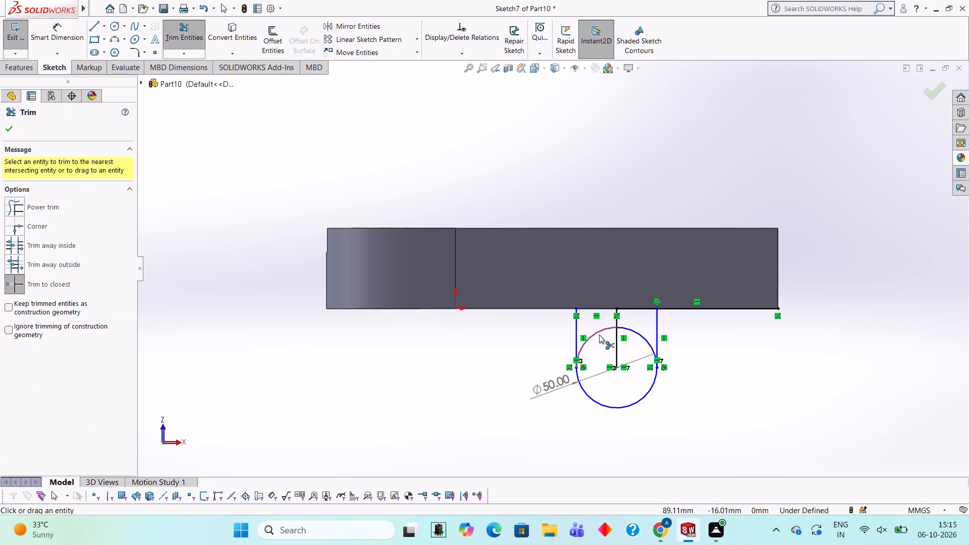
click(599, 333)
click(633, 332)
click(617, 332)
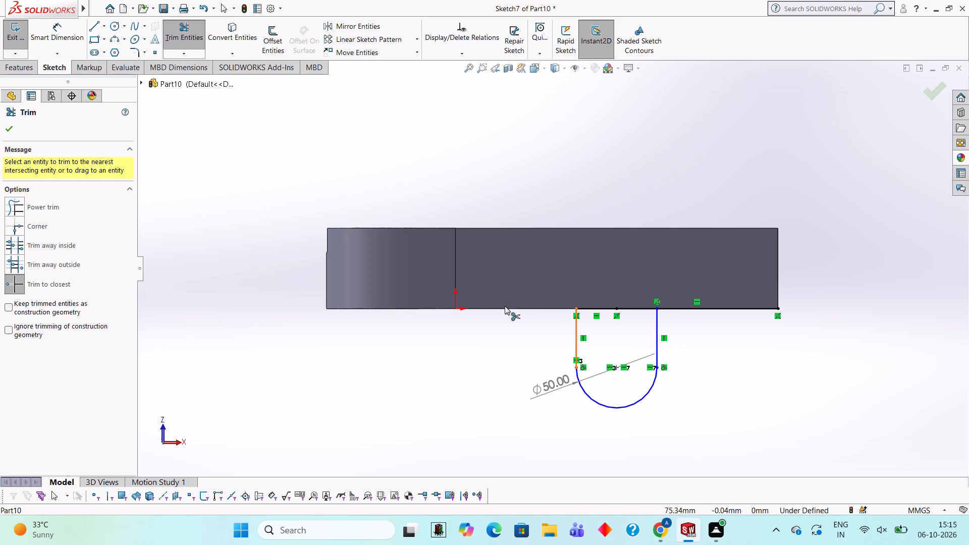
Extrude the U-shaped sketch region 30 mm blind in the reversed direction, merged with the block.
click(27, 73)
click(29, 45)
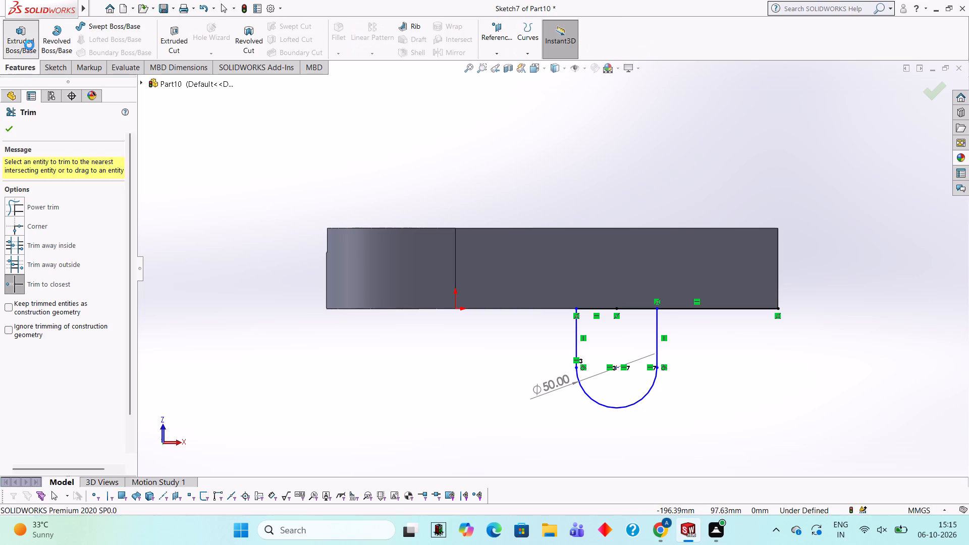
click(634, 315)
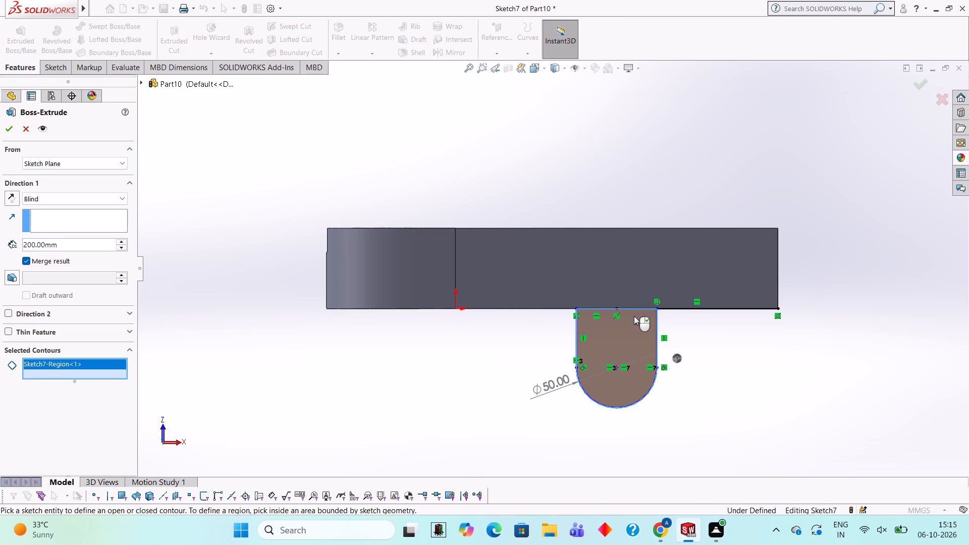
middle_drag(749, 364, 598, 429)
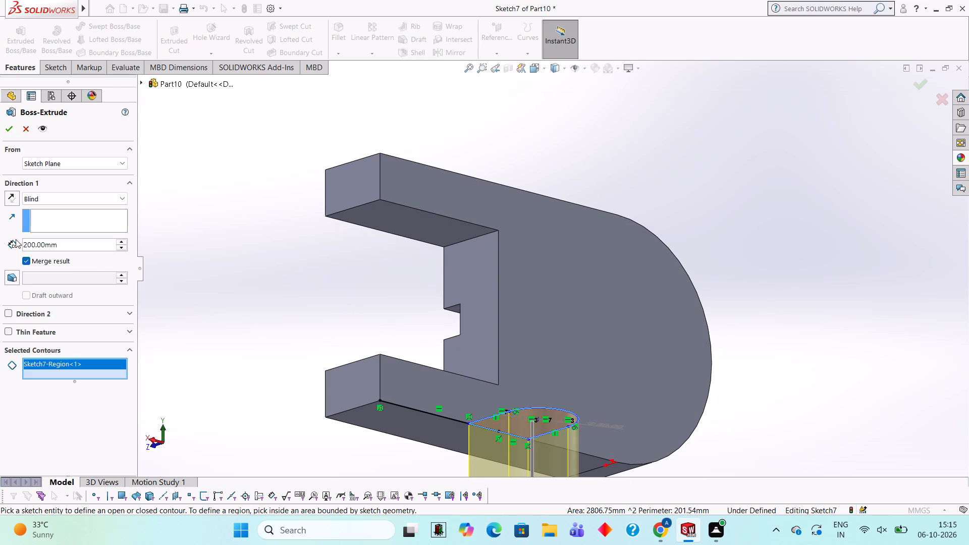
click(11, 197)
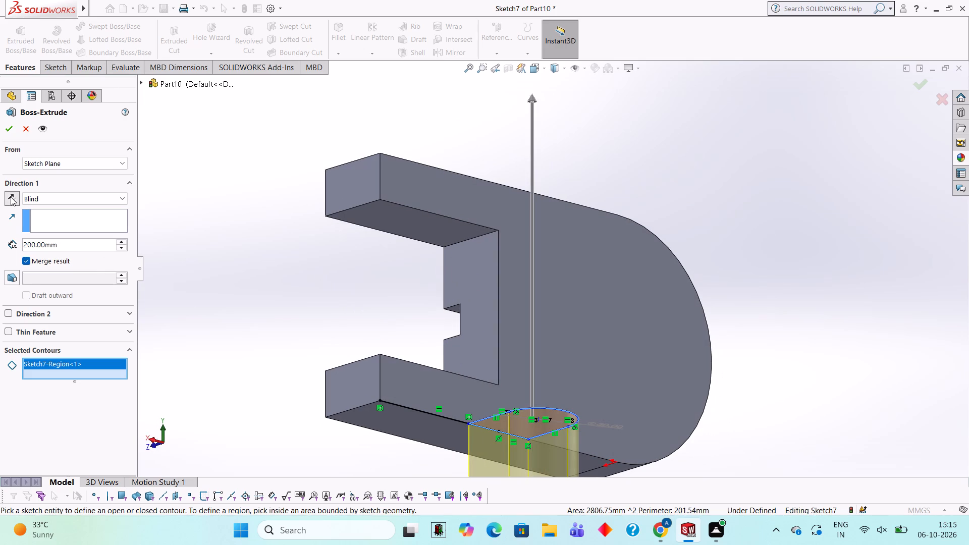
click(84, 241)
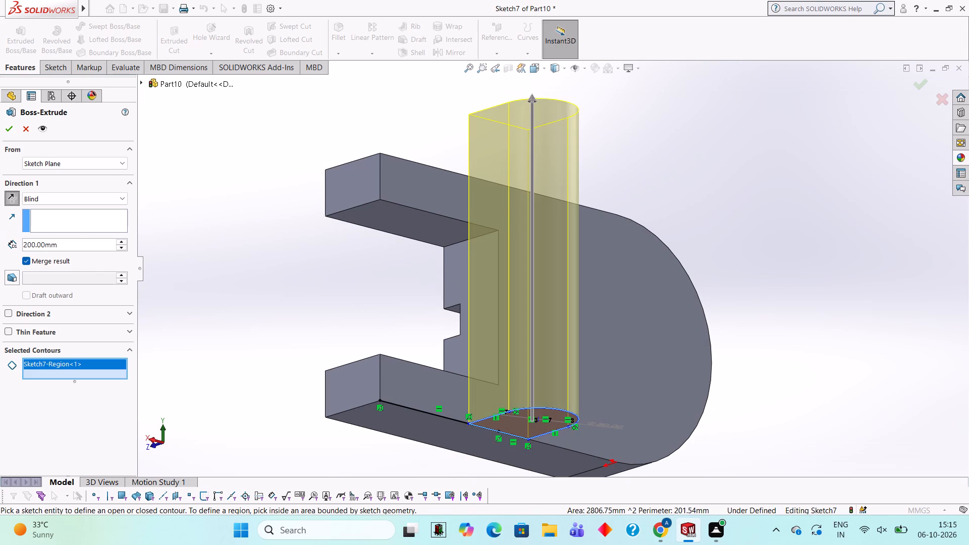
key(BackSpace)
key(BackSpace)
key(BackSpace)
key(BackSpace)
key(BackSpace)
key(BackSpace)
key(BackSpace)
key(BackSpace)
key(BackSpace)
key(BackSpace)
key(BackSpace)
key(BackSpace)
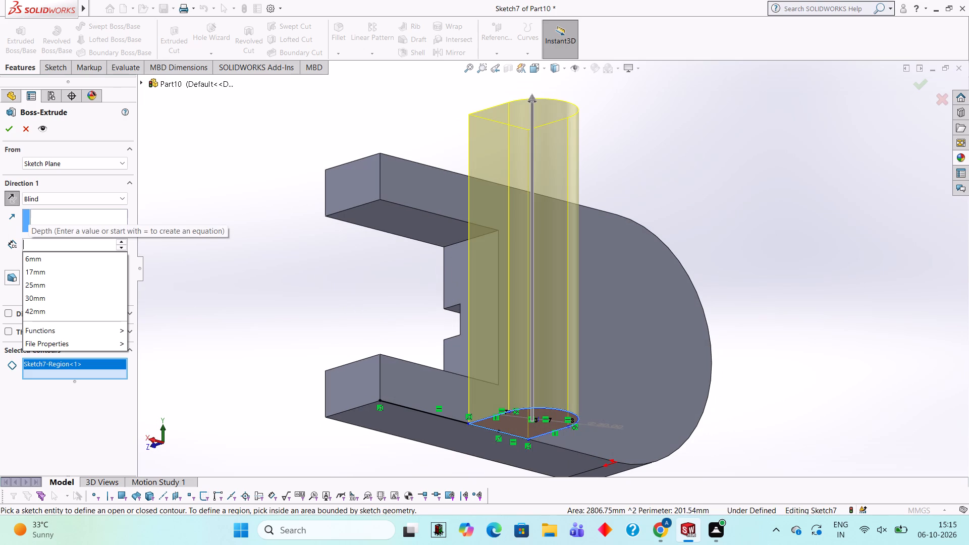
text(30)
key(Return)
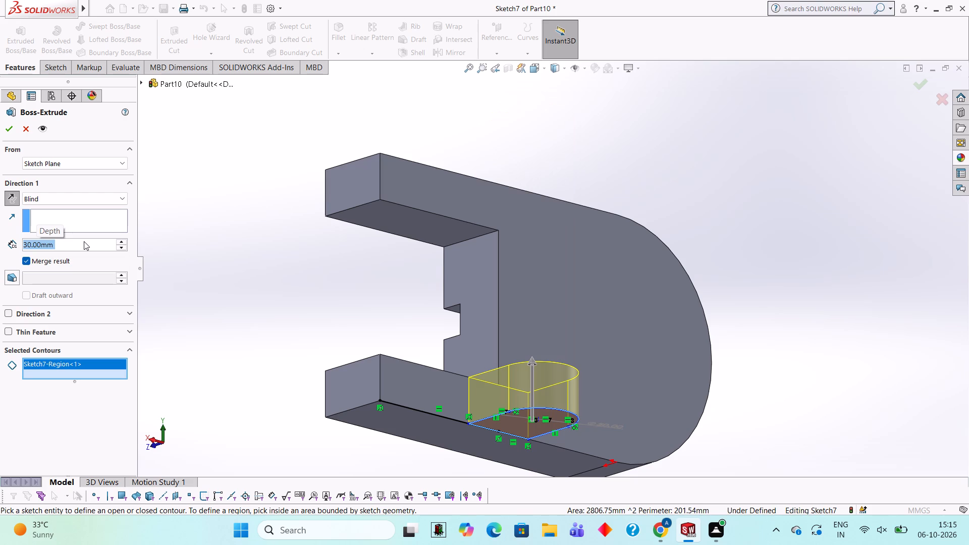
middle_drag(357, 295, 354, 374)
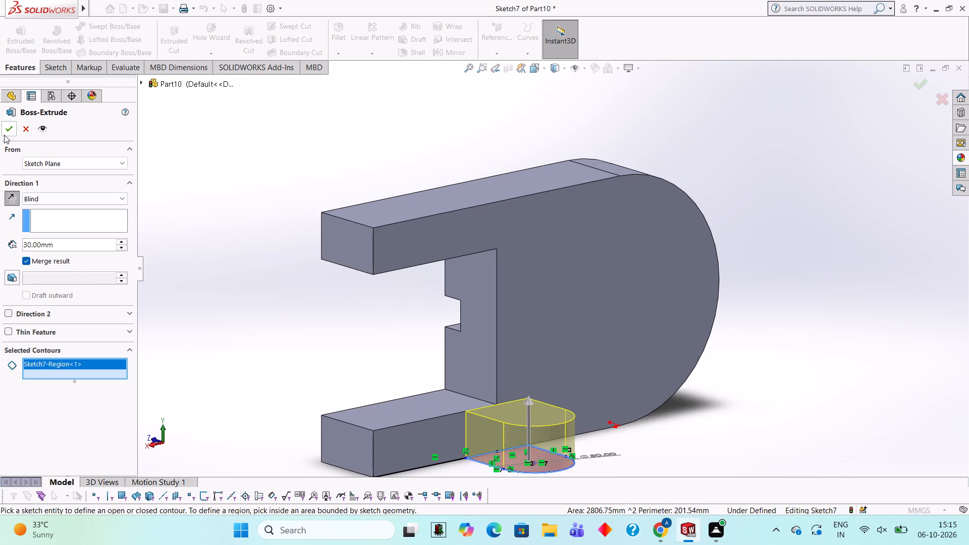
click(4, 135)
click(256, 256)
Examine the extruded lug from several sides, including the outer face of the opposite arm.
middle_drag(300, 373, 328, 398)
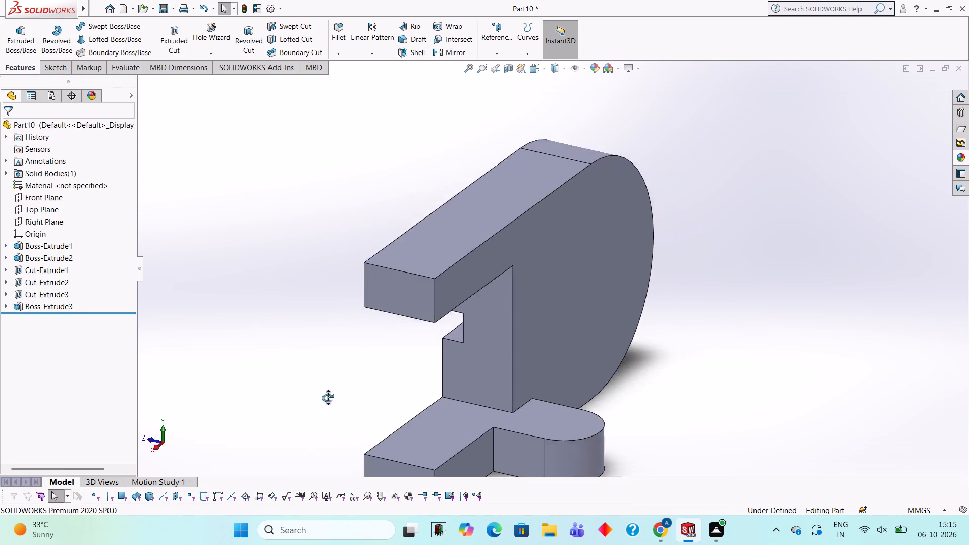
middle_drag(328, 398, 398, 260)
middle_drag(487, 405, 543, 261)
scroll(539, 280, up, 3)
middle_drag(534, 355, 534, 372)
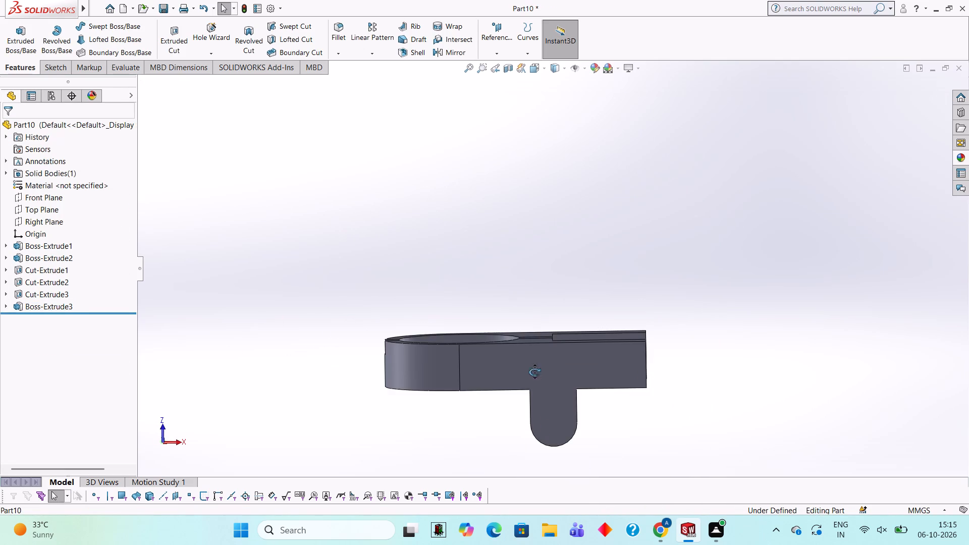
middle_drag(534, 372, 536, 405)
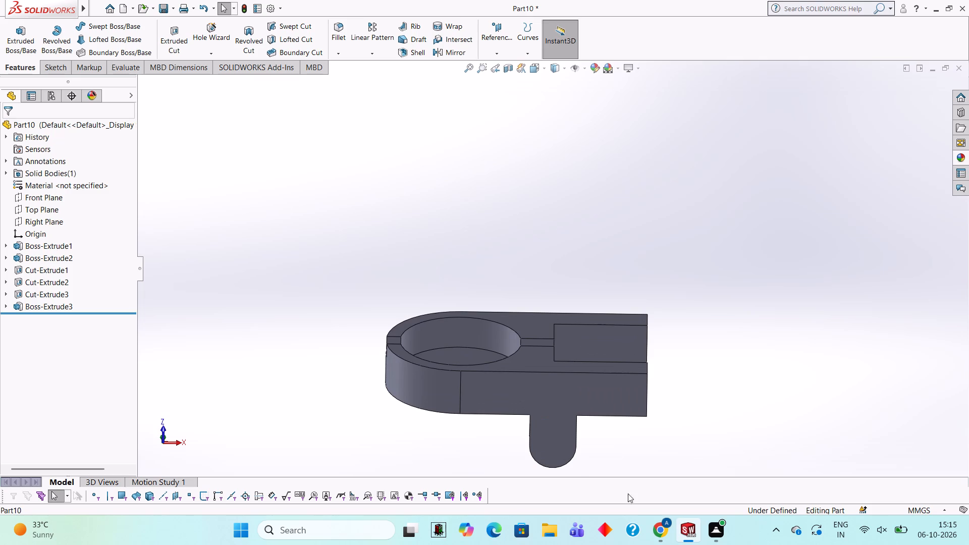
scroll(619, 375, down, 1)
middle_drag(614, 231, 588, 463)
scroll(686, 262, down, 1)
middle_drag(686, 262, 537, 469)
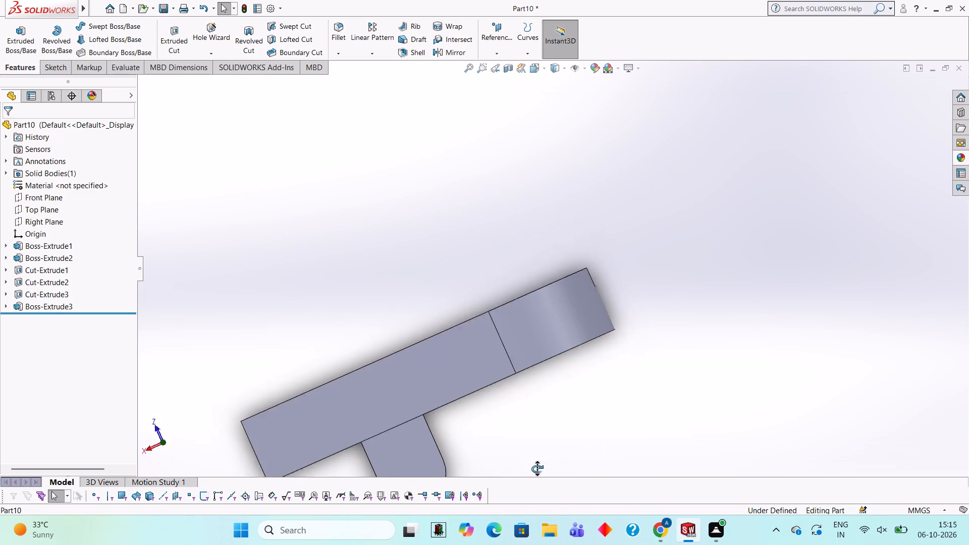
middle_drag(537, 469, 531, 469)
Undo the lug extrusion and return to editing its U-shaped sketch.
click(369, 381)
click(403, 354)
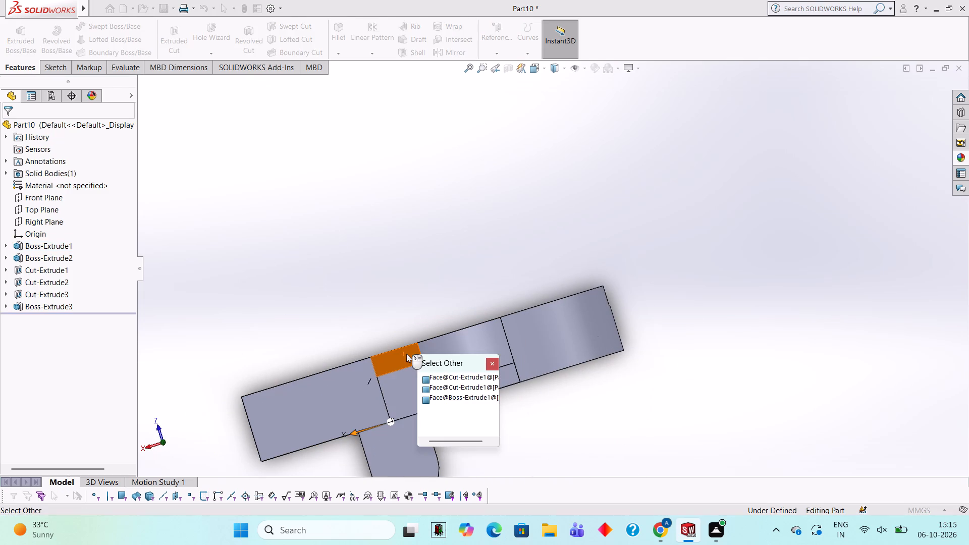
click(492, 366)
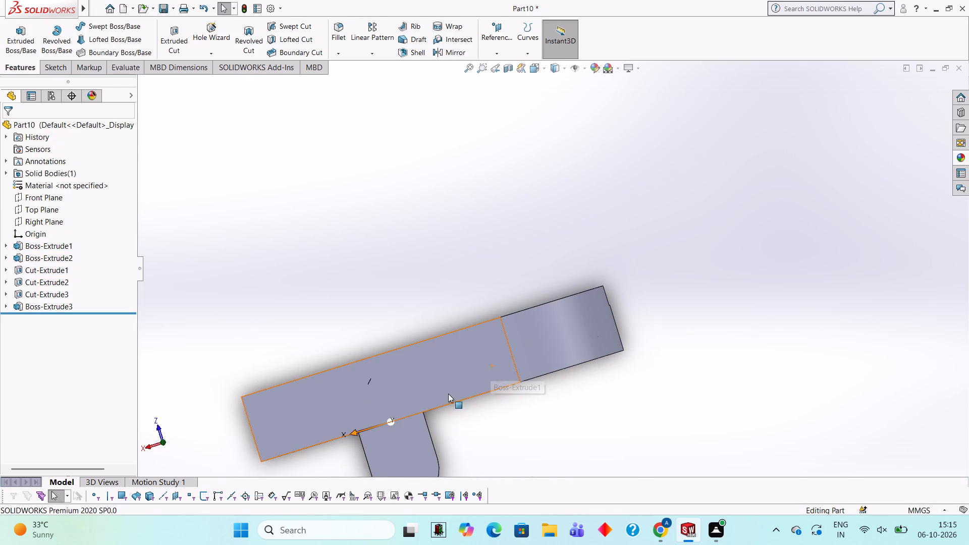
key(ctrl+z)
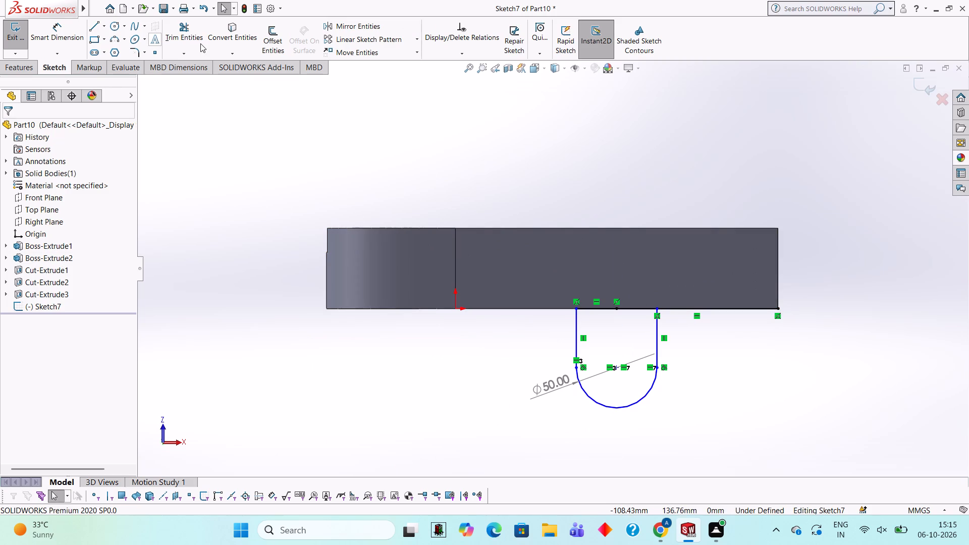
Trim away the leftover line along the block's edge between the U-shaped profile and the arm's end.
click(186, 35)
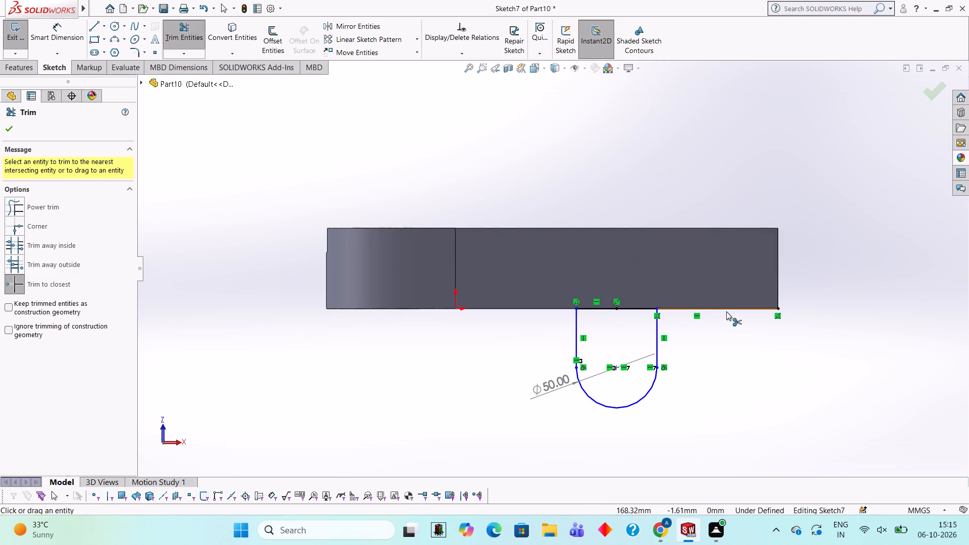
click(722, 310)
Extrude the closed U-shaped profile 30 mm blind in the reversed direction, merged with the block.
click(18, 62)
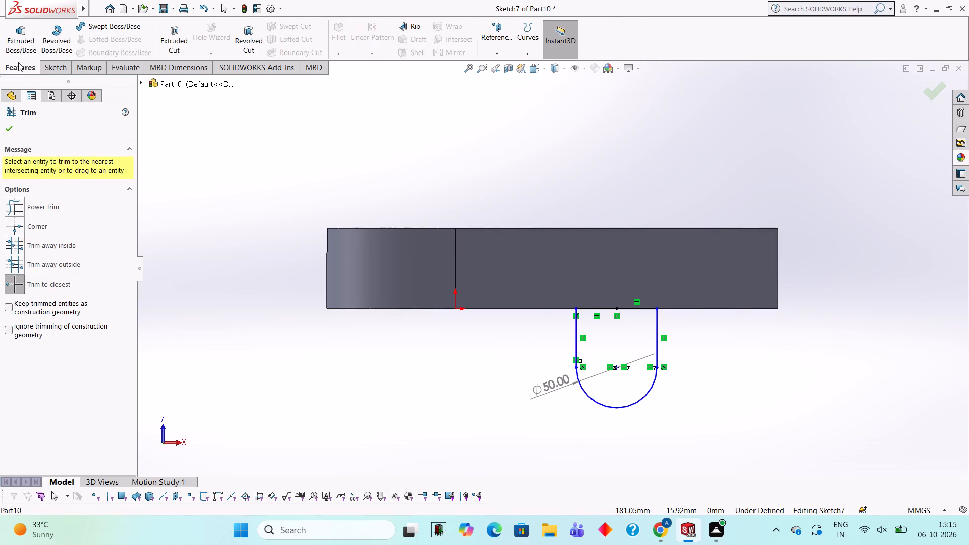
click(18, 47)
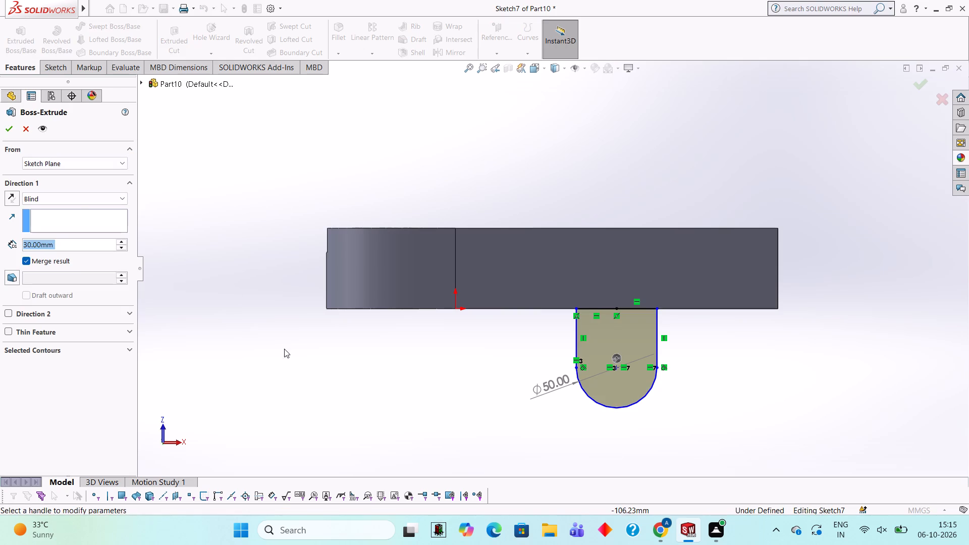
middle_drag(332, 405, 365, 213)
click(16, 200)
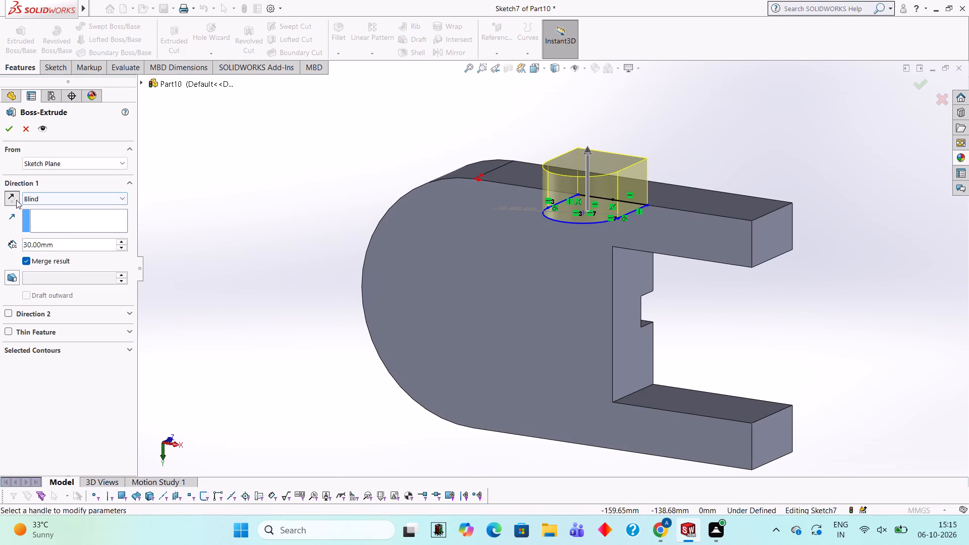
click(9, 127)
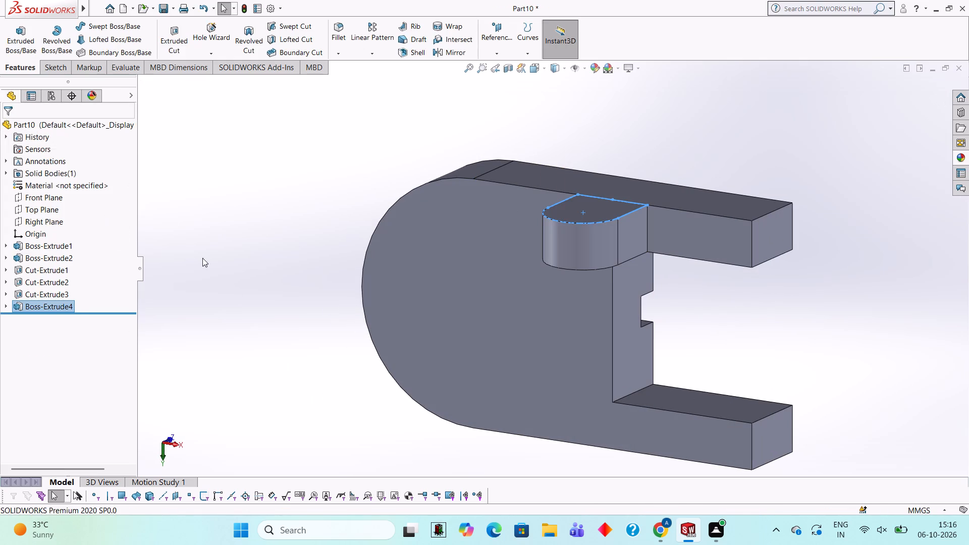
click(168, 192)
Start a sketch on the outer face of the arm opposite the lug, viewed face-on.
middle_drag(347, 272, 365, 281)
middle_drag(555, 379, 582, 334)
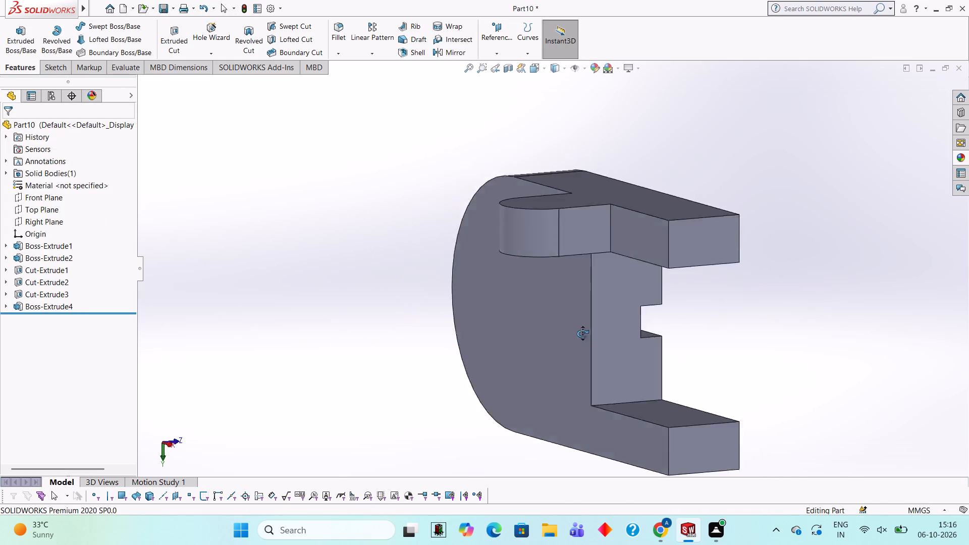
middle_drag(582, 334, 609, 235)
middle_drag(624, 294, 587, 216)
middle_drag(687, 286, 572, 229)
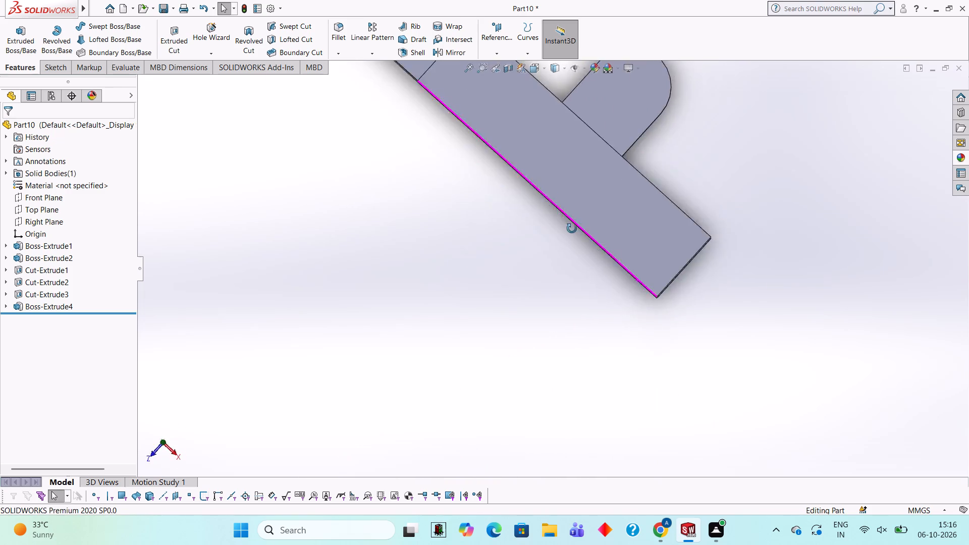
middle_drag(572, 229, 454, 183)
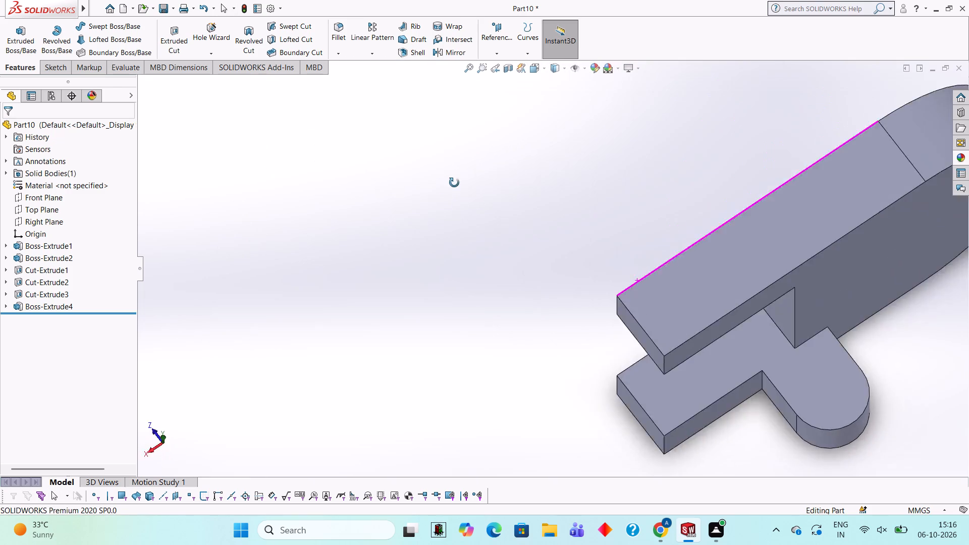
middle_drag(454, 183, 443, 306)
click(762, 284)
click(806, 250)
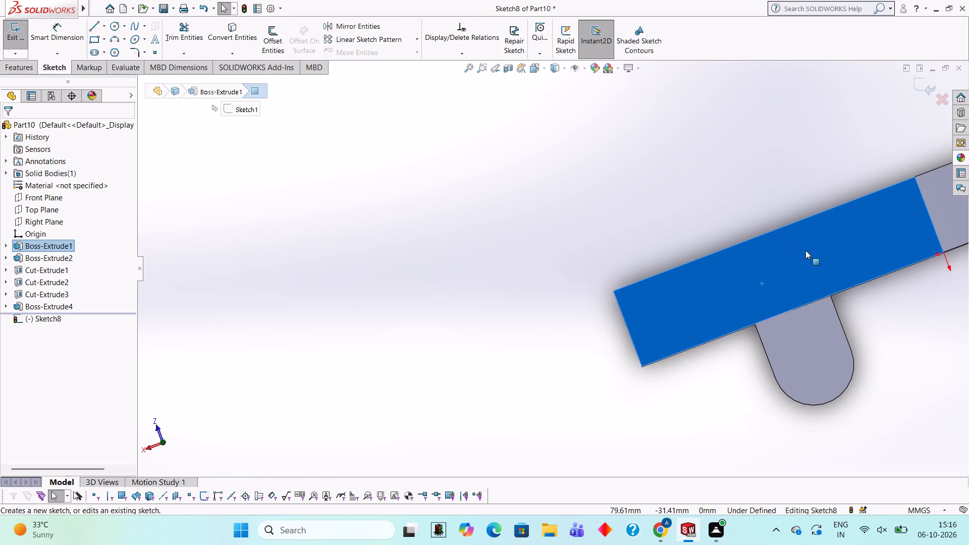
key(ctrl+8)
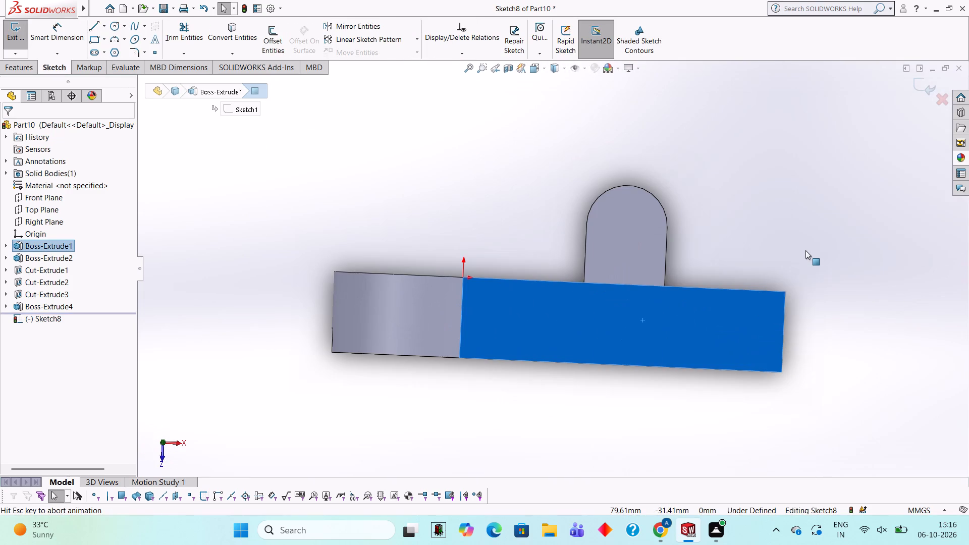
Draw a vertical 36.5 mm line from the midpoint of the arm face's edge on the lug side, pointing away from the block.
click(92, 29)
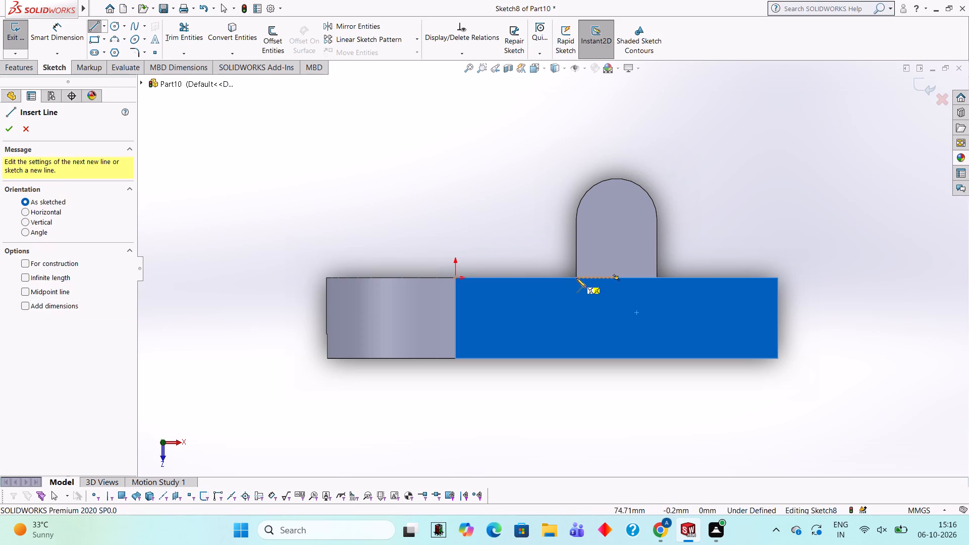
click(616, 278)
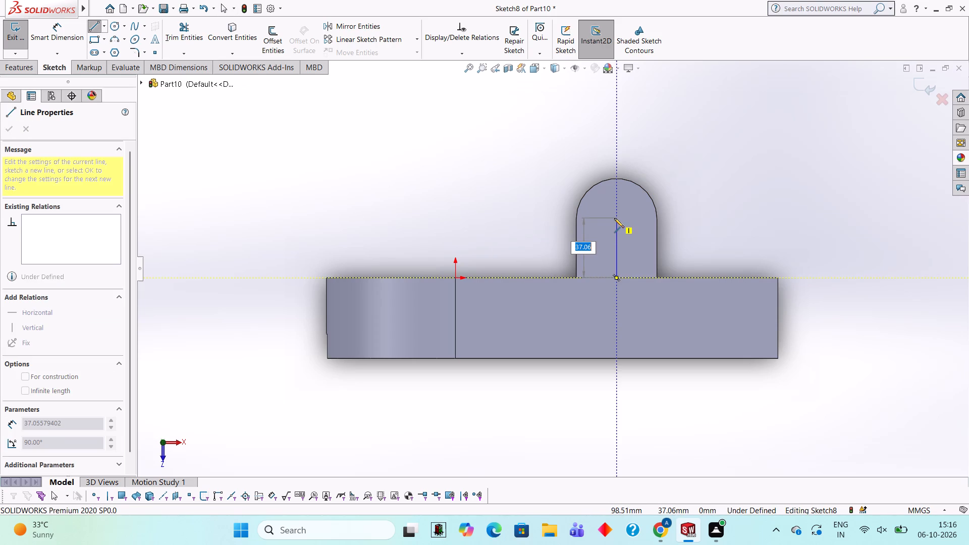
text(36.)
key(5)
key(Return)
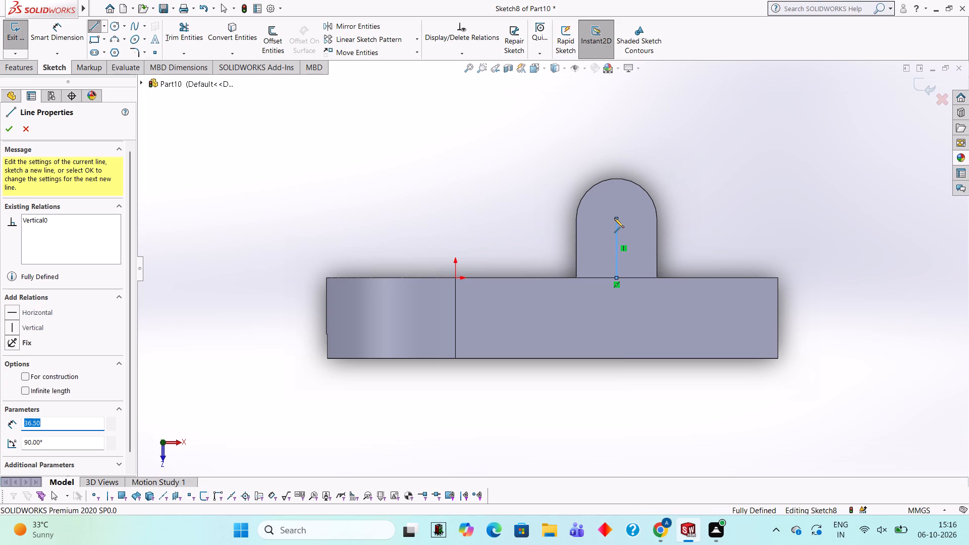
key(Escape)
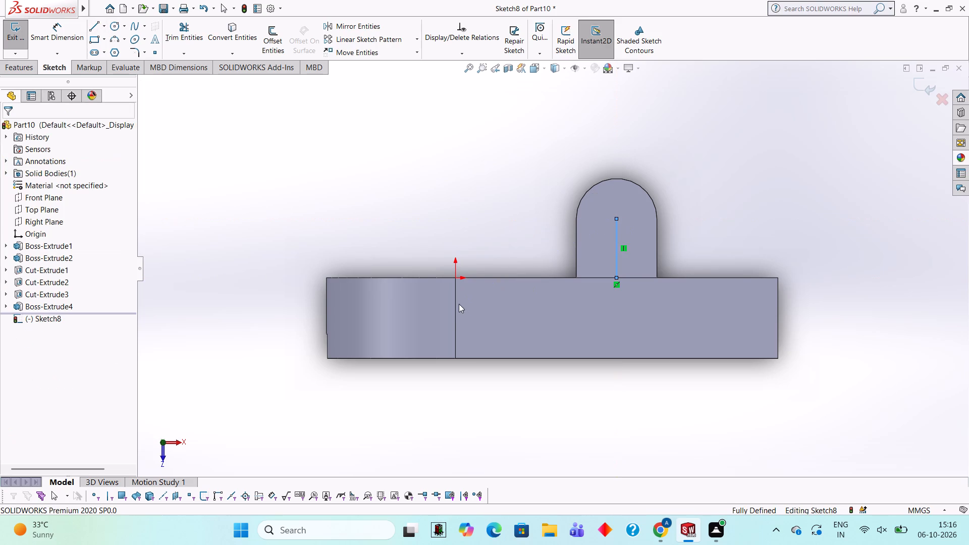
Draw a 50 mm diameter circle centred on the free end of the 36.5 mm line.
click(117, 28)
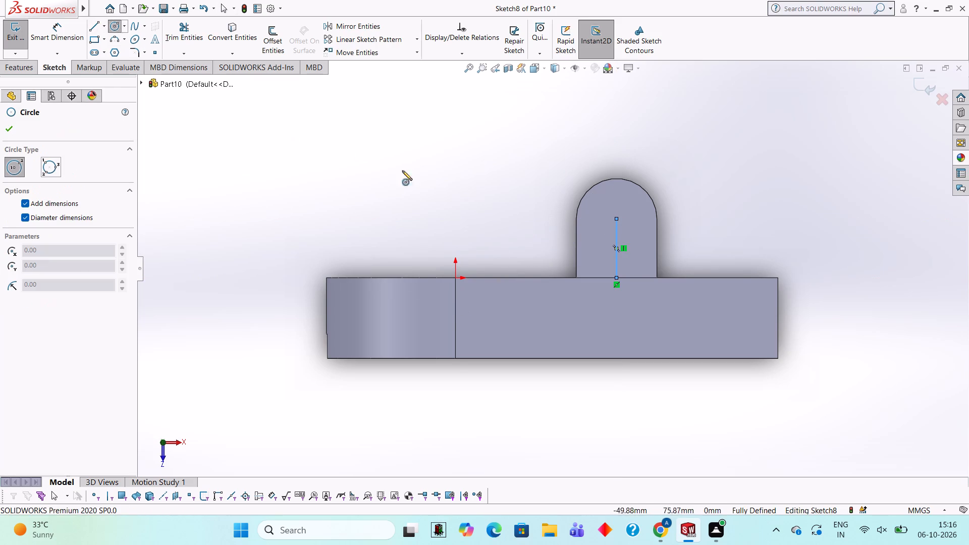
click(615, 217)
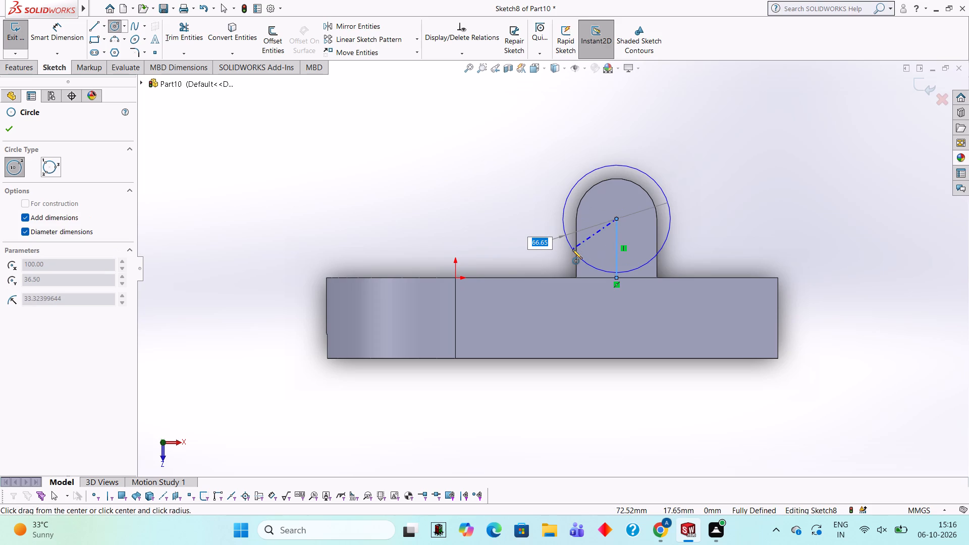
text(50)
key(Return)
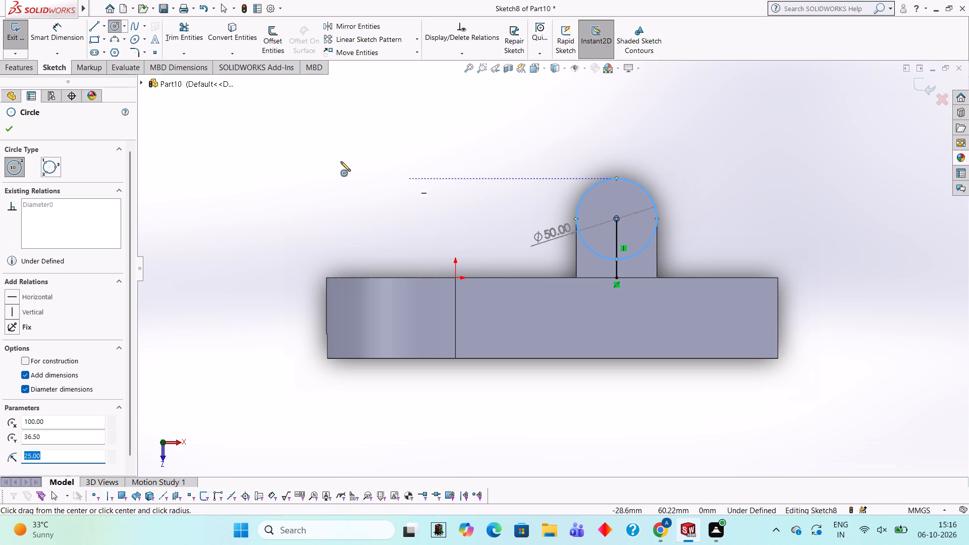
Draw vertical lines from both side points of the 50 mm circle to the arm edge and join their ends with a horizontal base line.
click(95, 30)
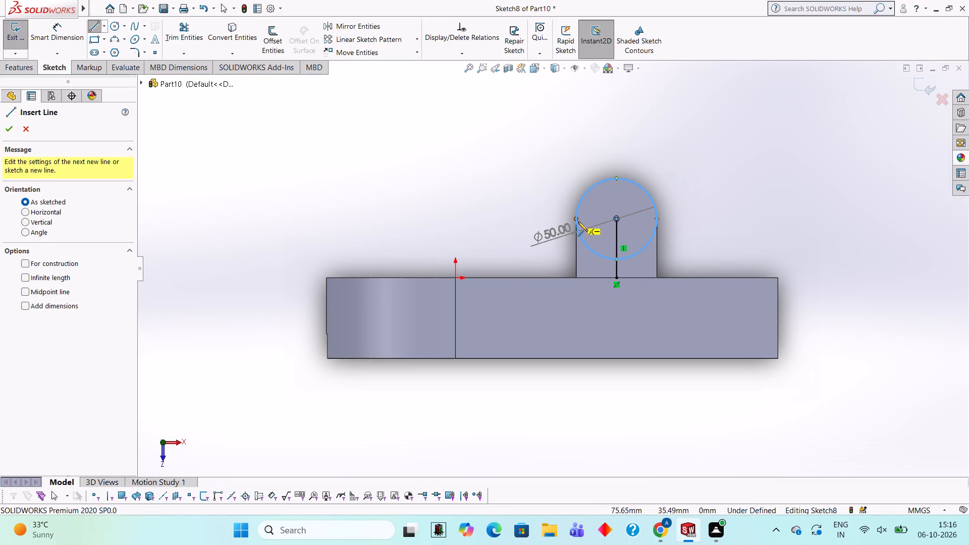
click(575, 217)
click(575, 277)
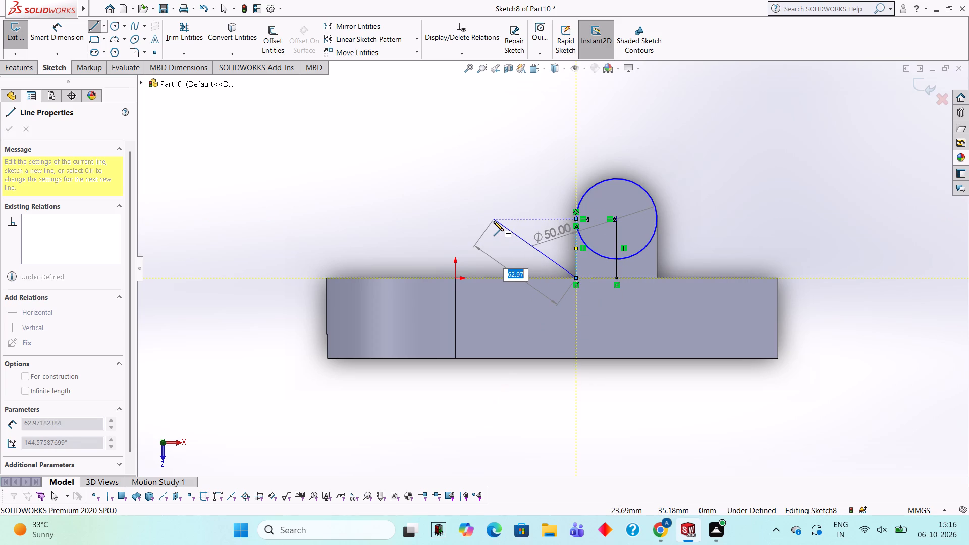
key(Escape)
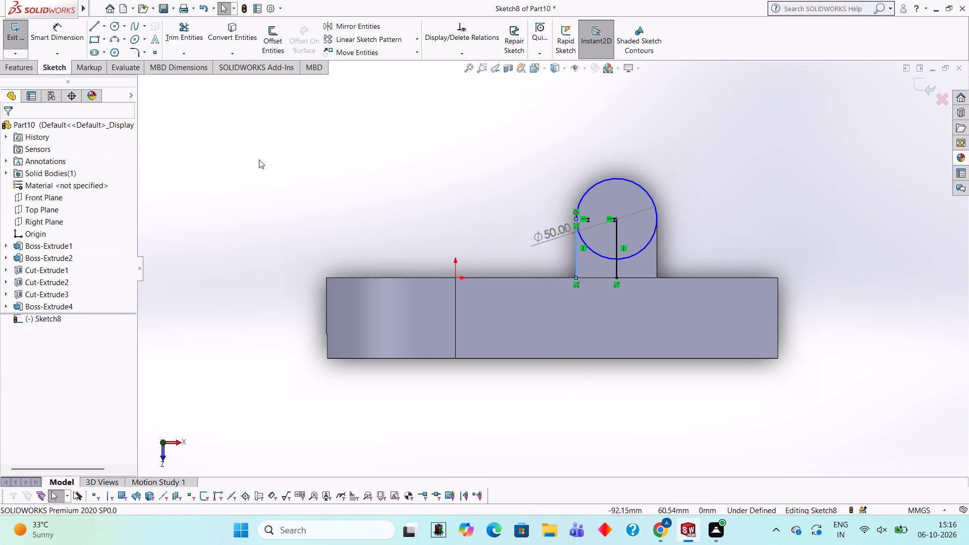
click(94, 33)
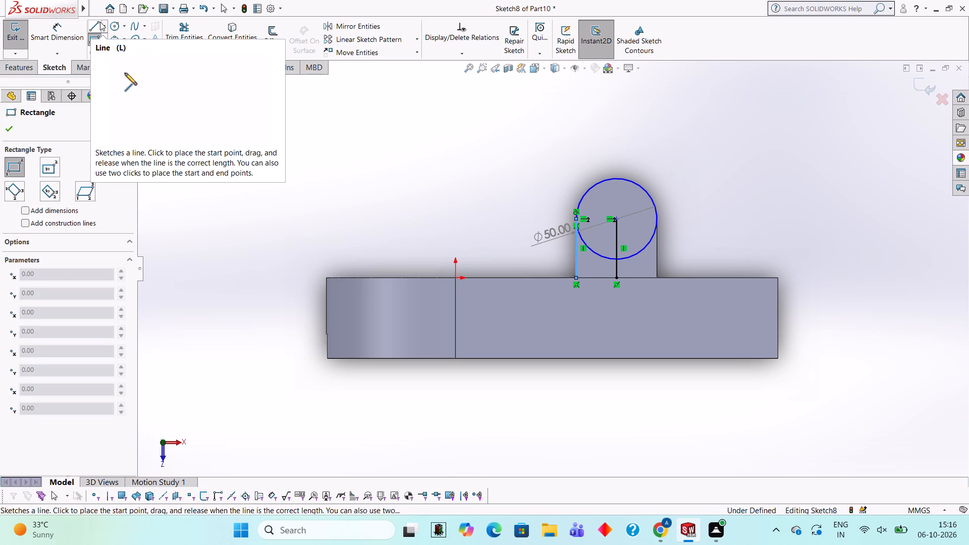
click(97, 22)
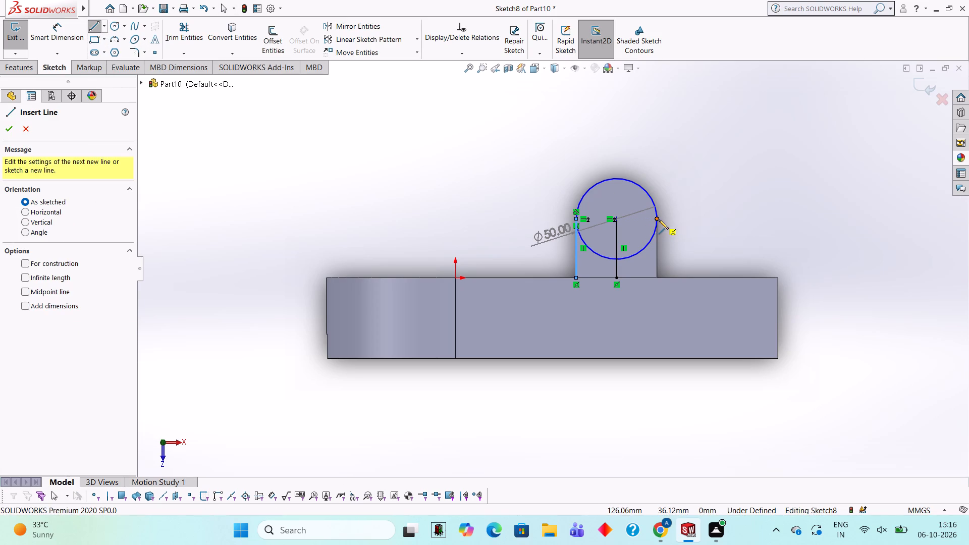
click(657, 217)
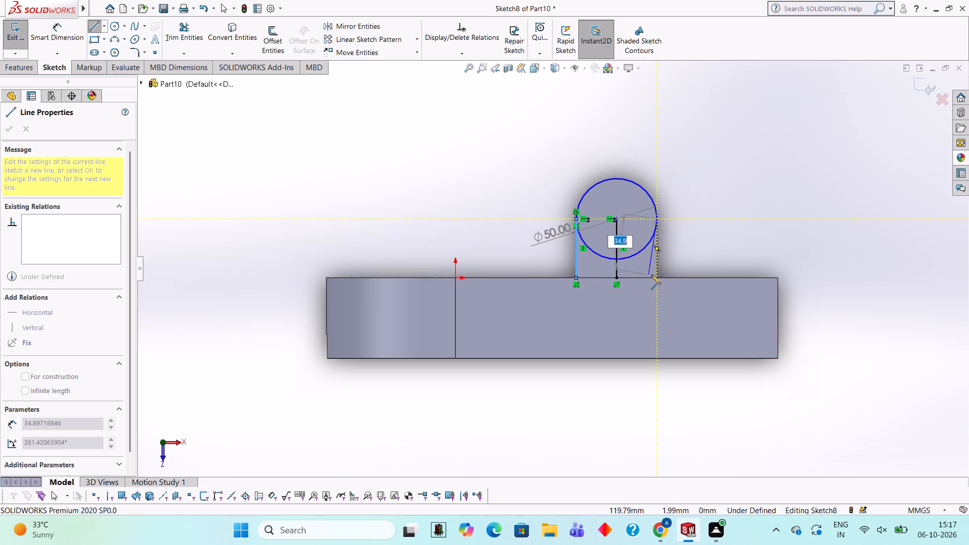
click(655, 278)
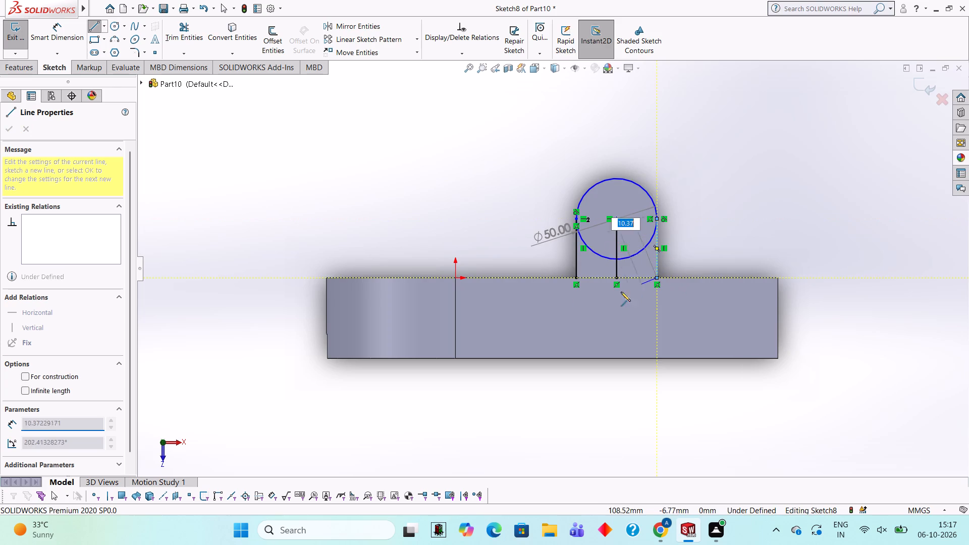
click(575, 275)
Trim away the vertical centre line and the circle's lower arc, leaving a closed U-shaped profile.
click(202, 39)
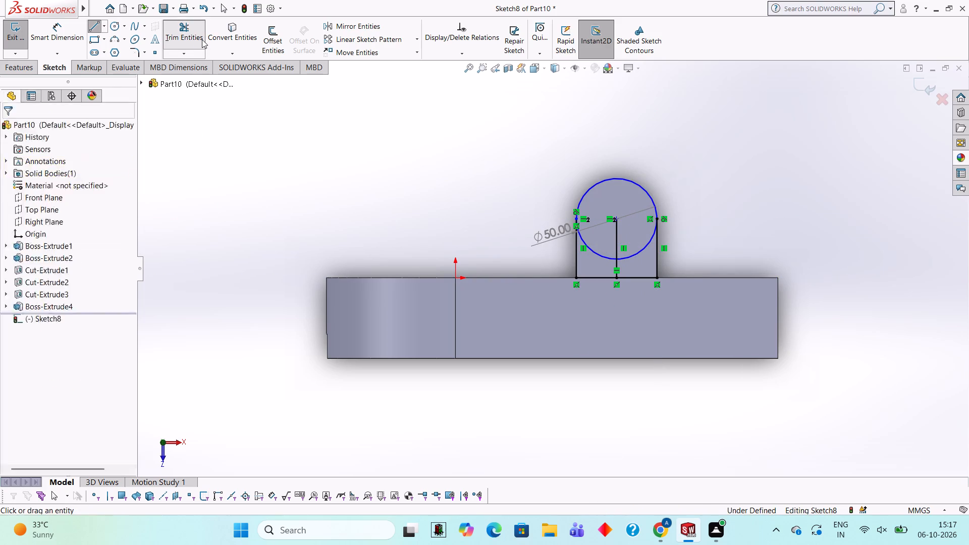
click(615, 228)
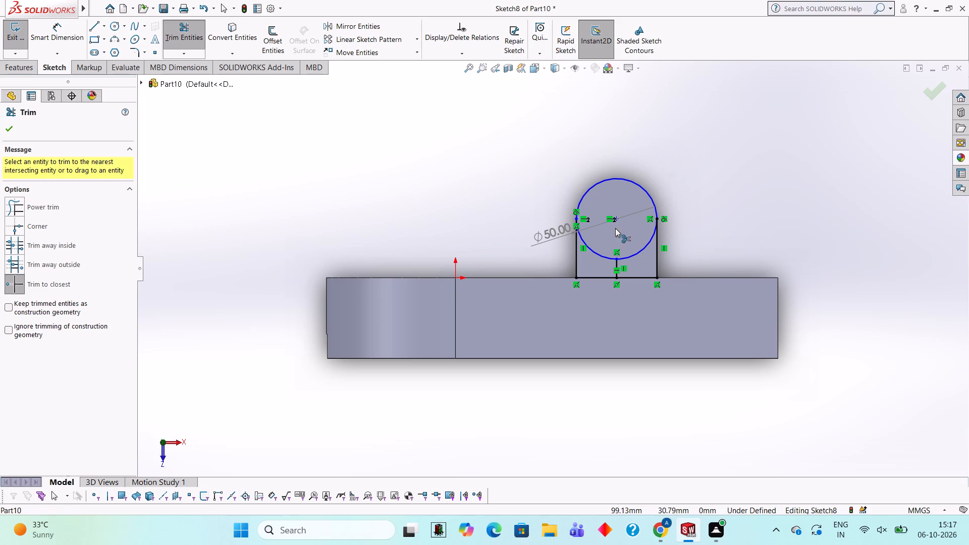
scroll(631, 260, down, 4)
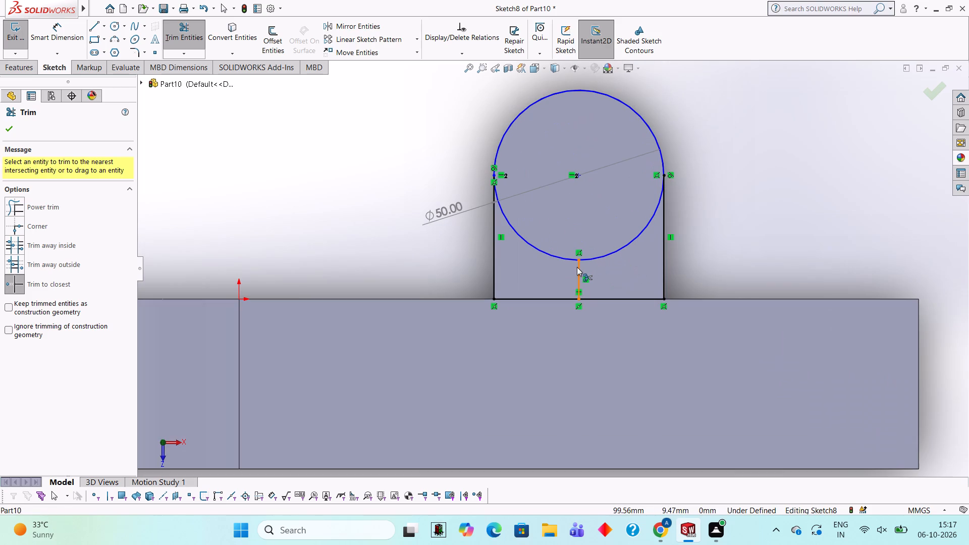
click(577, 267)
click(589, 257)
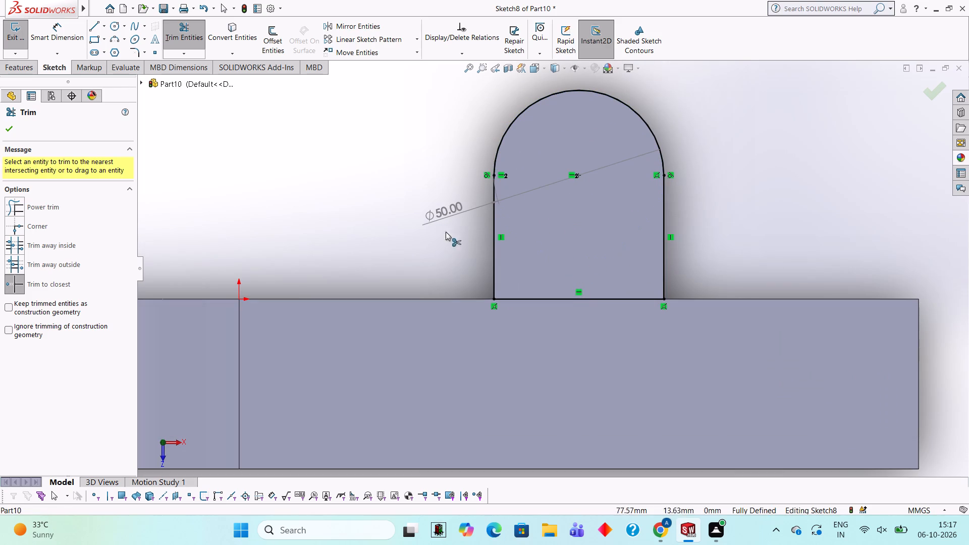
Extrude the U-shaped profile 30 mm blind in the reversed direction, merged with the arm.
click(28, 74)
click(25, 38)
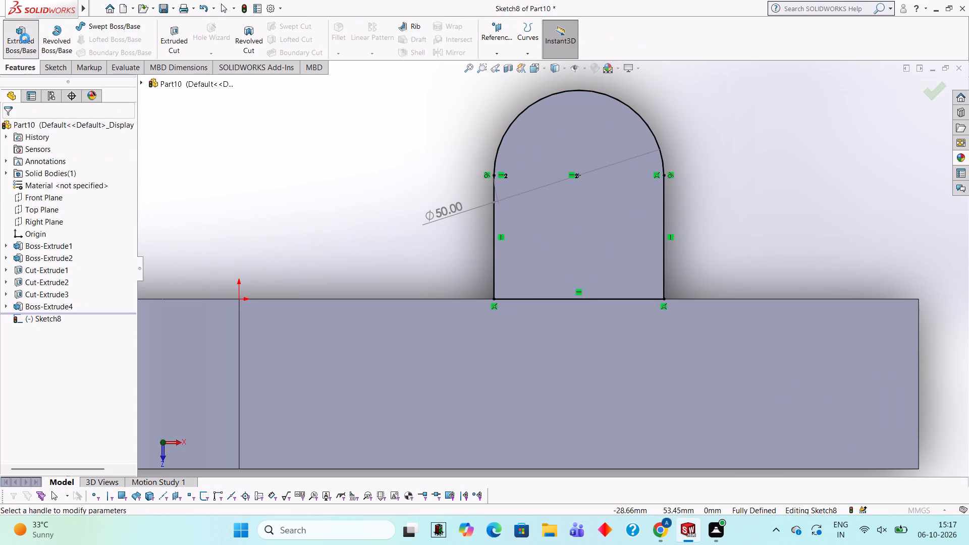
middle_drag(316, 184, 411, 251)
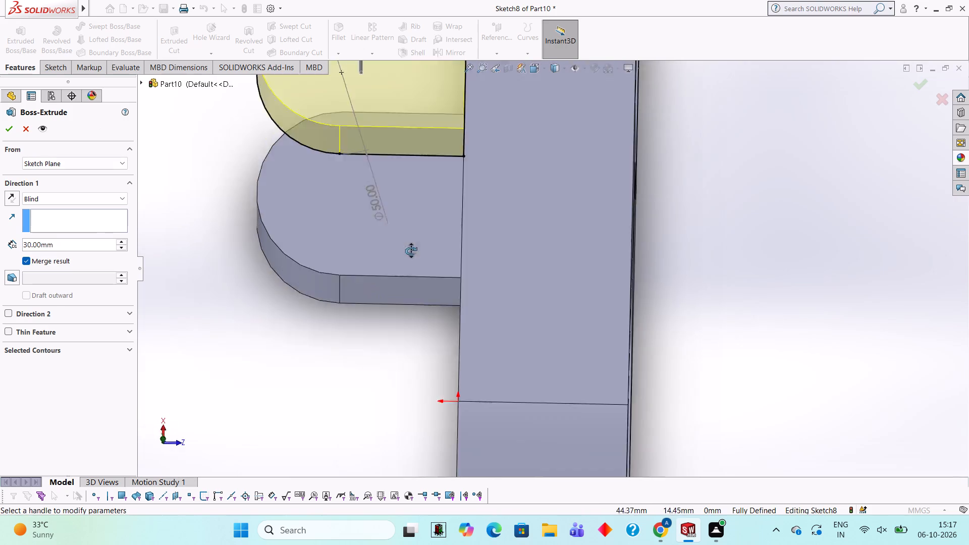
middle_drag(411, 251, 406, 209)
click(13, 197)
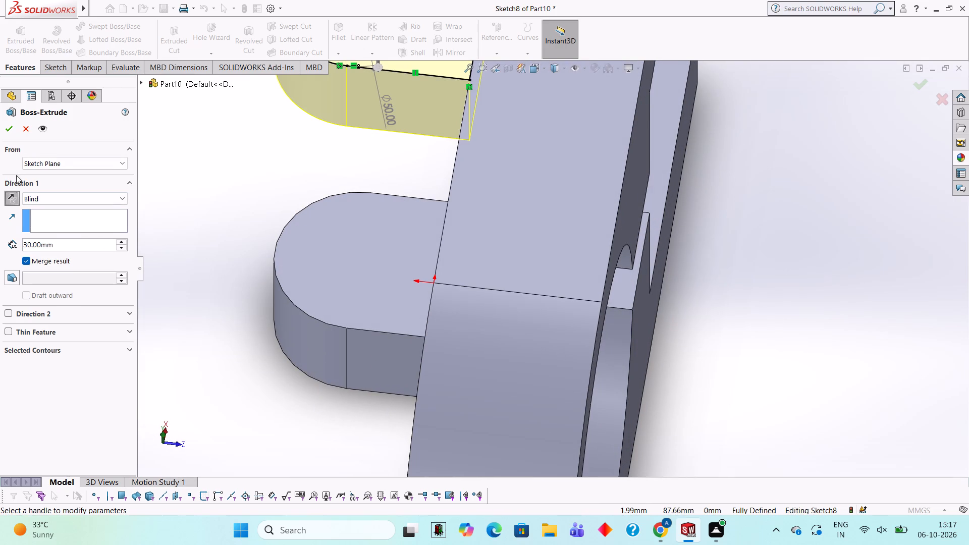
click(11, 128)
click(283, 201)
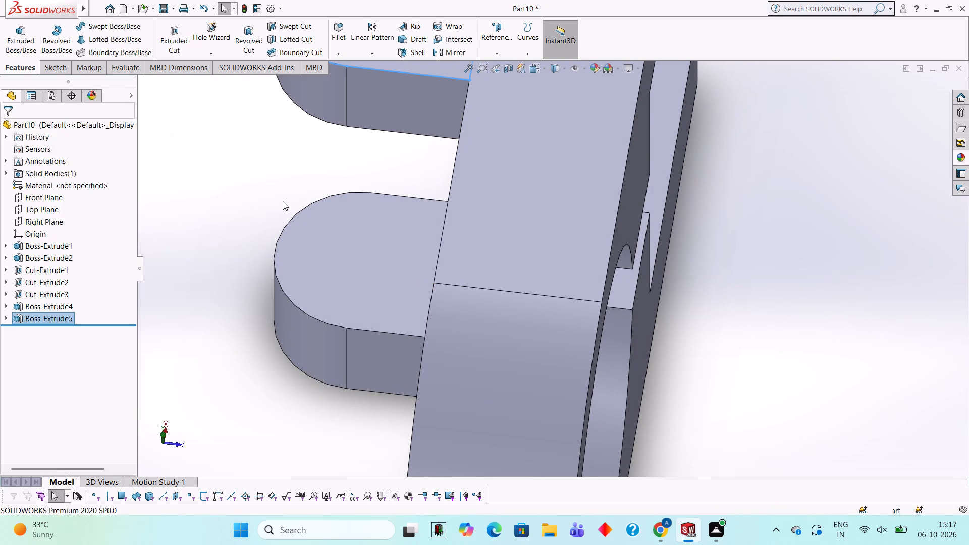
Examine both lugs and the main body from several sides.
scroll(283, 201, up, 6)
middle_drag(394, 208, 580, 219)
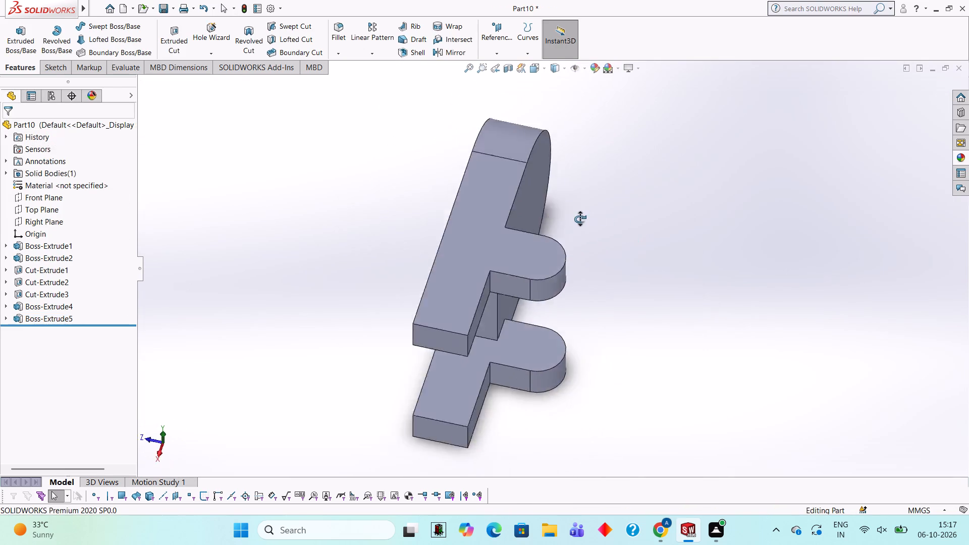
middle_drag(580, 219, 509, 195)
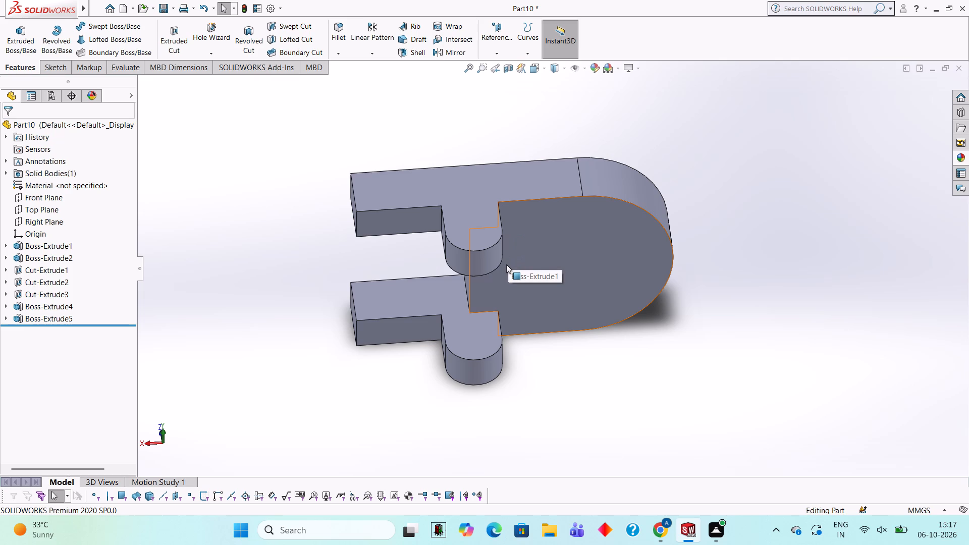
middle_drag(541, 211, 544, 302)
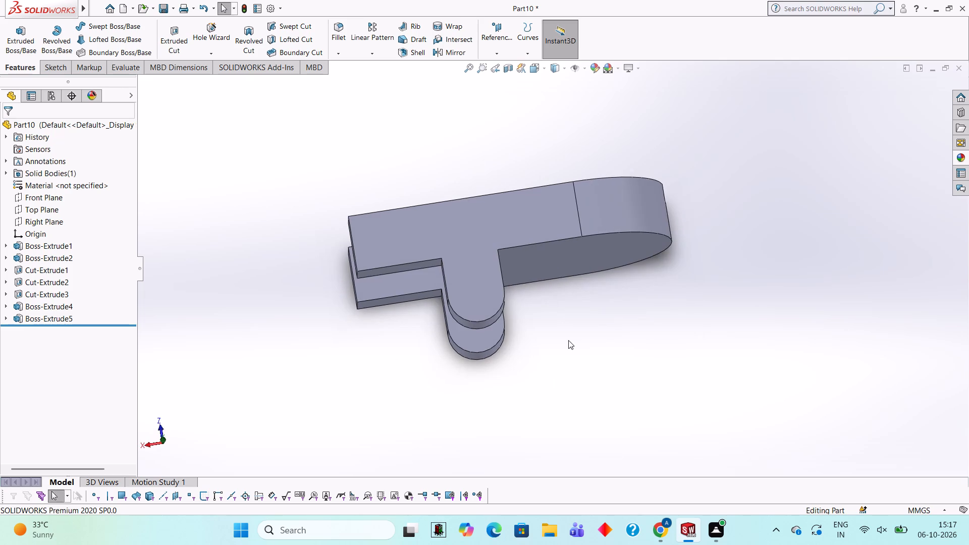
middle_drag(580, 358, 560, 224)
middle_drag(668, 369, 627, 282)
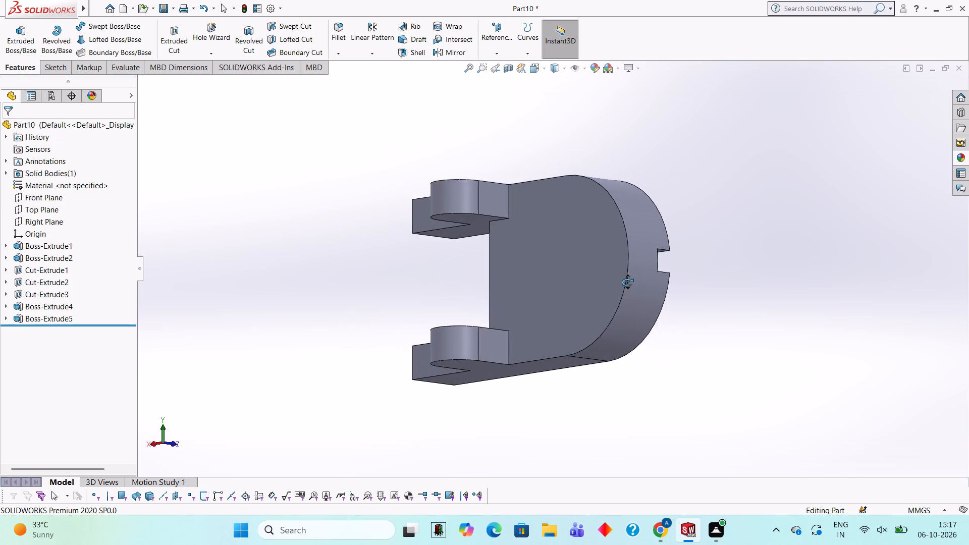
middle_drag(627, 282, 644, 282)
middle_drag(626, 328, 663, 342)
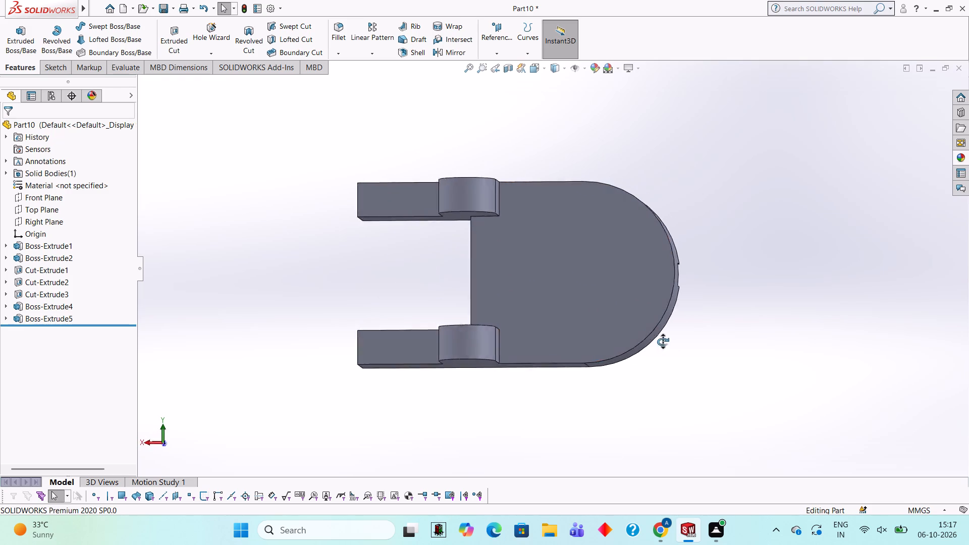
middle_drag(663, 342, 677, 422)
scroll(678, 354, down, 1)
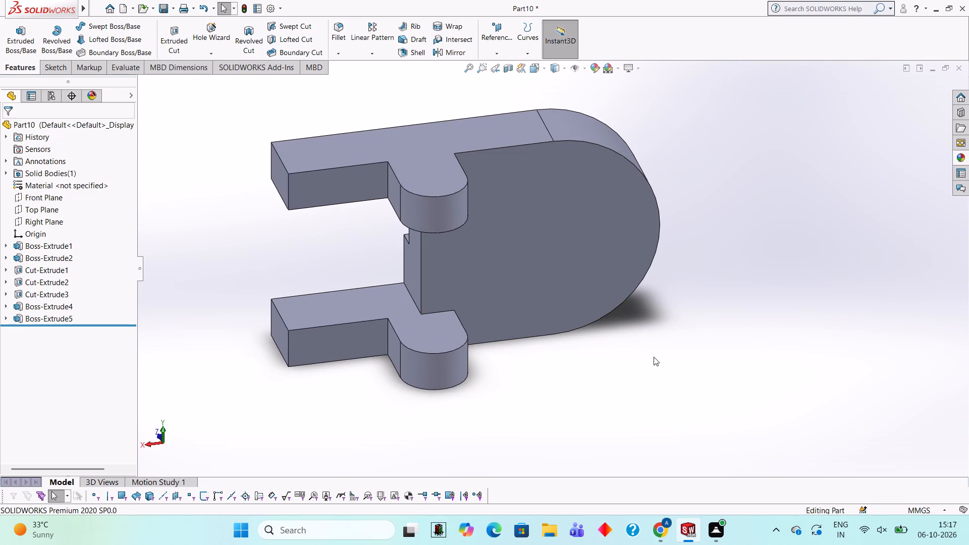
Start a sketch on the outer face of the arm with the new lug, viewed face-on.
middle_drag(491, 187, 478, 403)
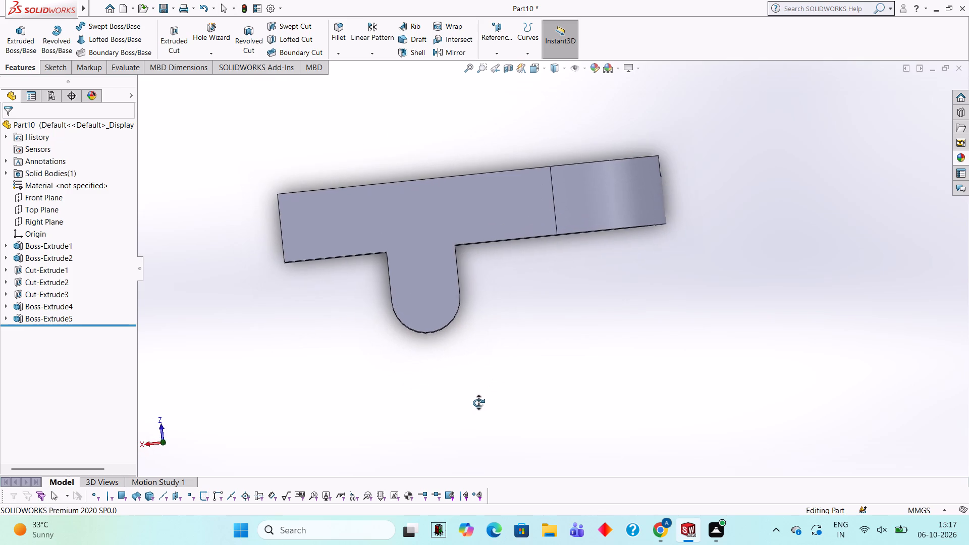
middle_drag(478, 403, 477, 403)
click(423, 285)
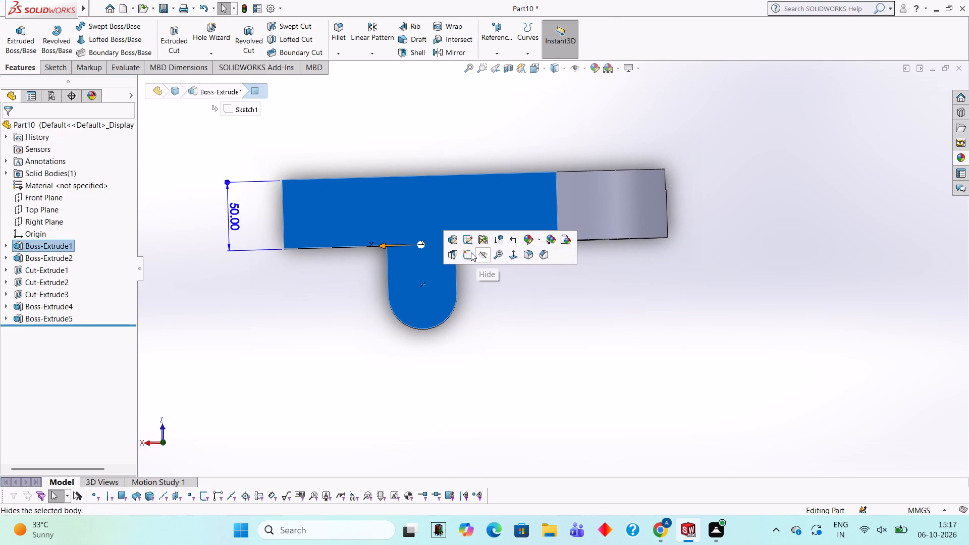
click(469, 252)
key(ctrl+8)
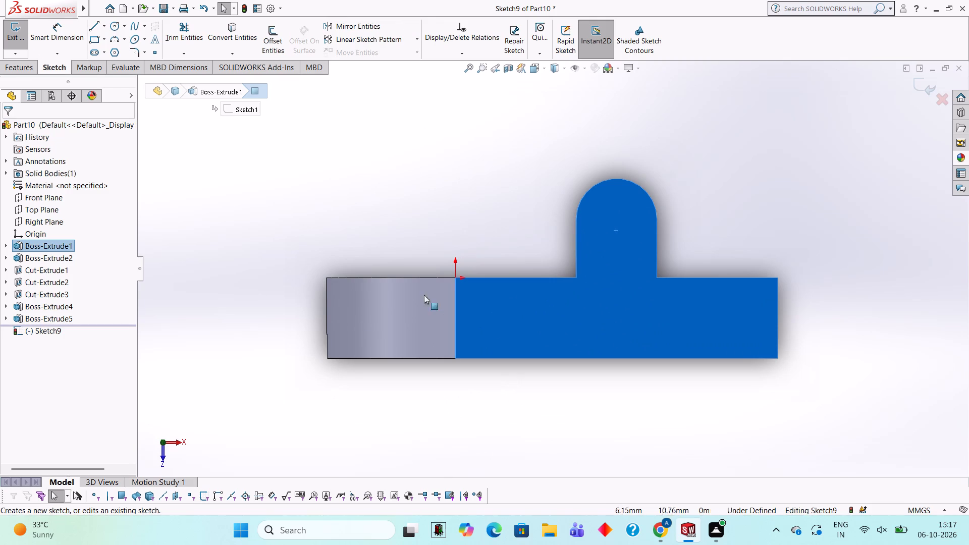
Draw a 36 mm diameter circle concentric with the lug's rounded end.
click(116, 30)
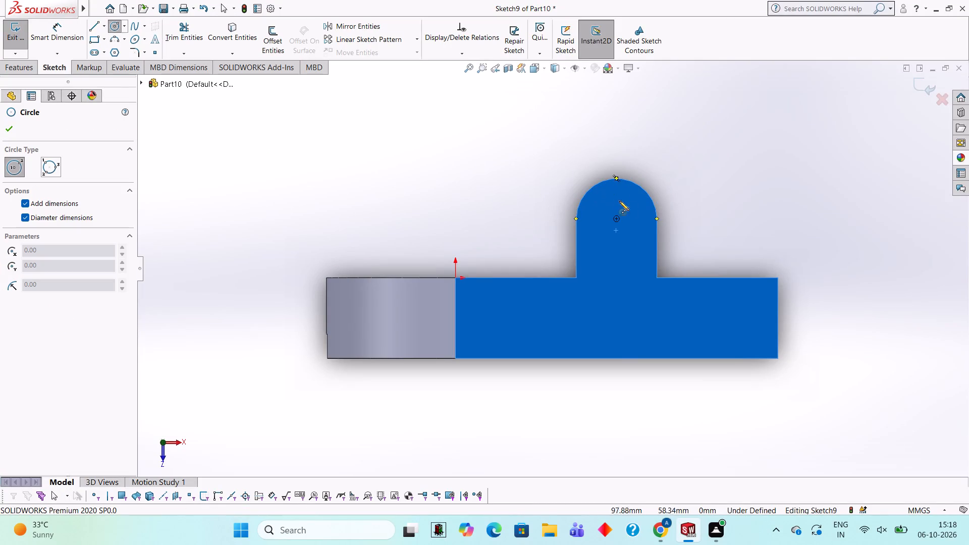
click(617, 217)
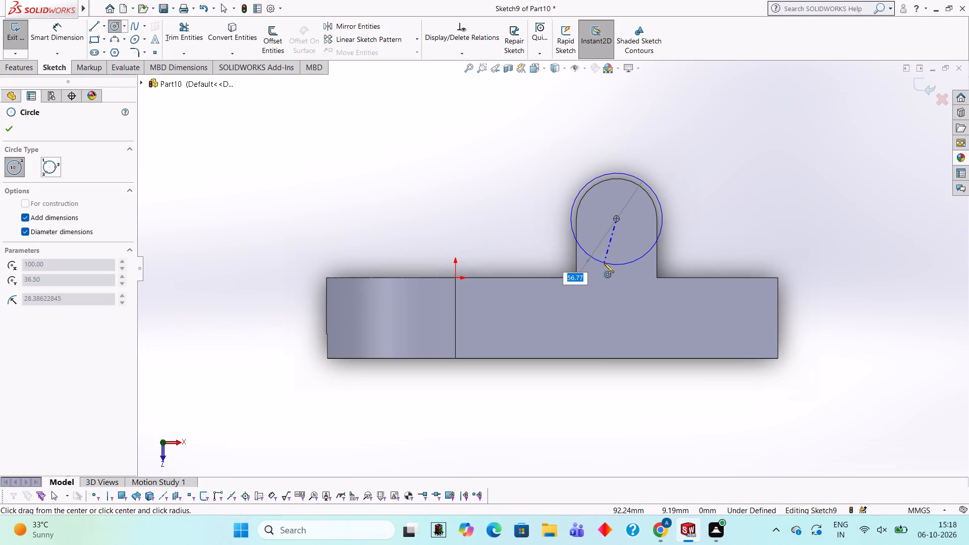
text(36)
key(Return)
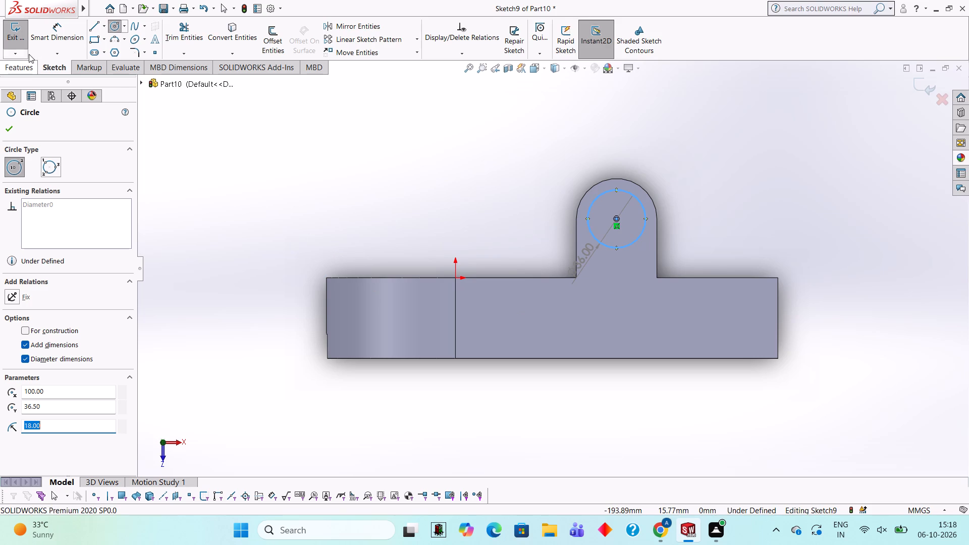
Cut the 36 mm circle 5 mm blind into the lug as a round recess.
click(29, 69)
click(167, 36)
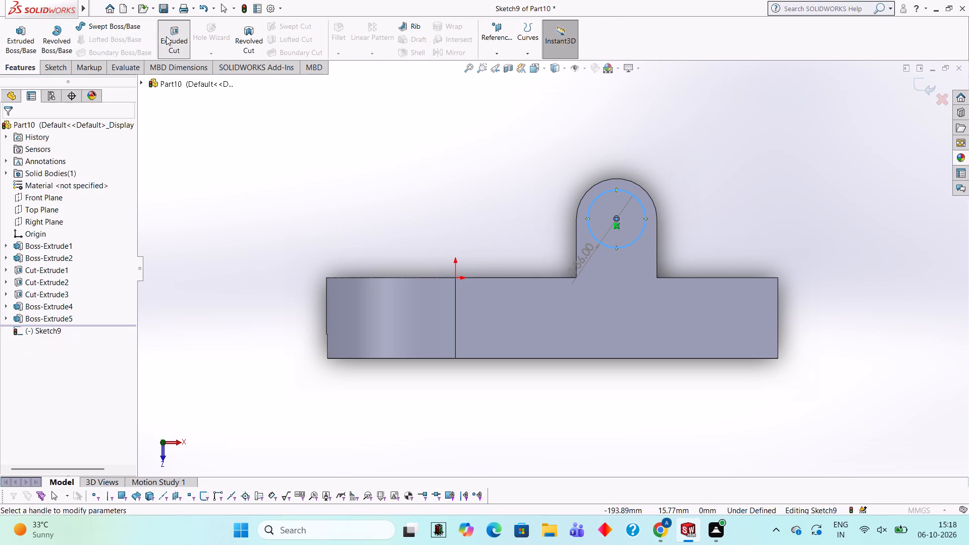
key(5)
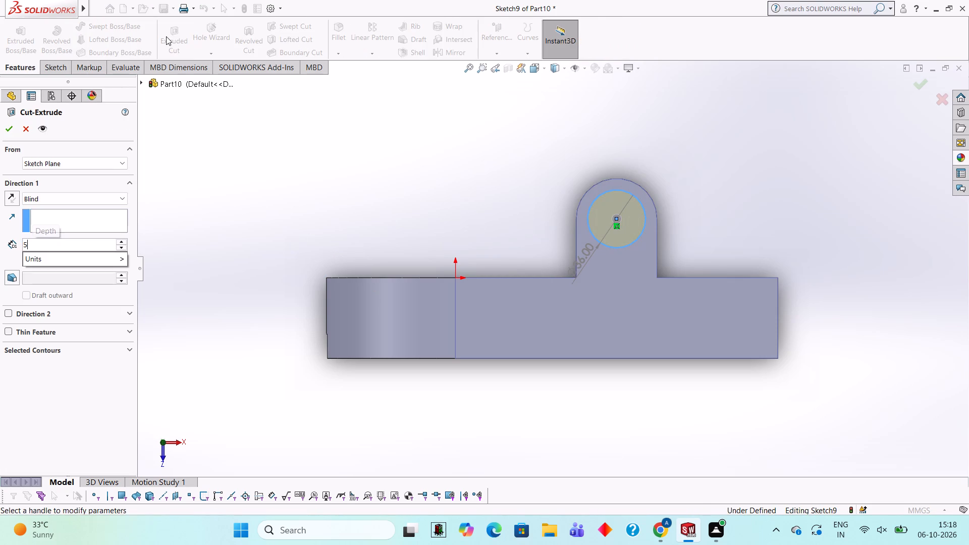
key(Return)
middle_drag(315, 204, 312, 141)
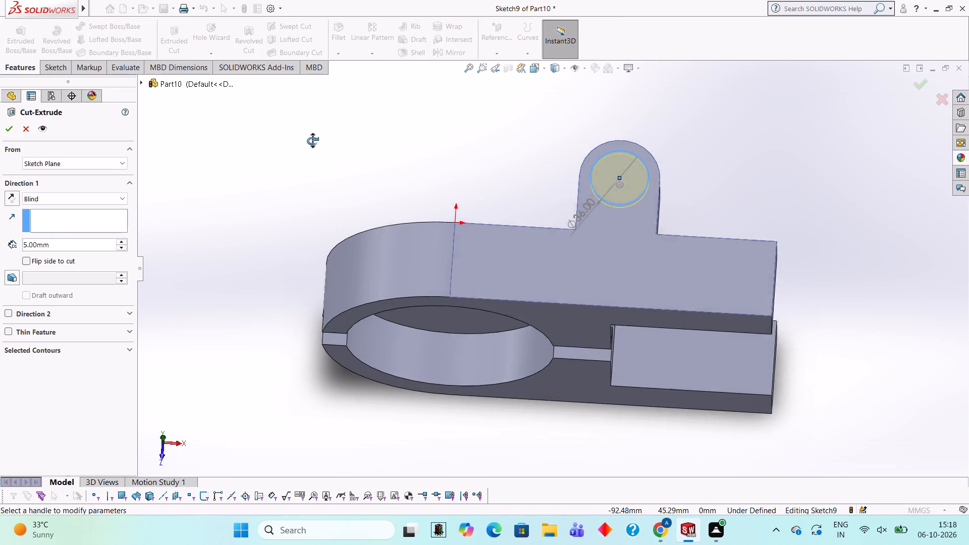
middle_drag(312, 141, 314, 133)
click(9, 126)
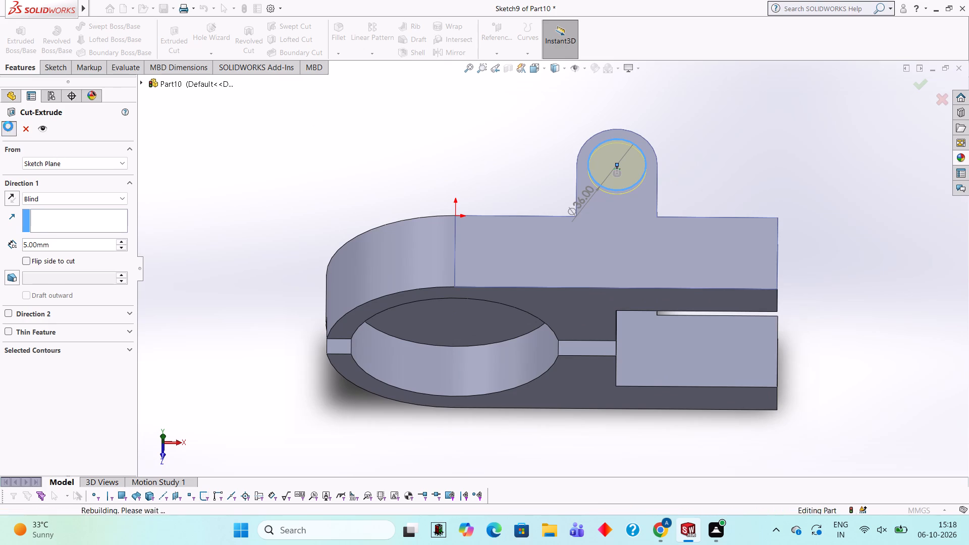
click(269, 158)
Start a sketch on the floor of the 36 mm round recess in the lug.
middle_drag(359, 172, 338, 165)
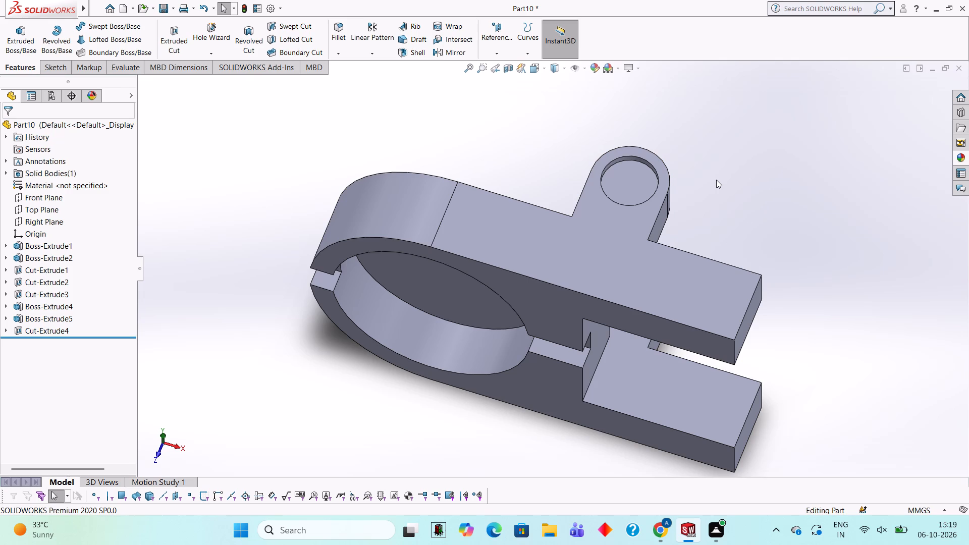
click(634, 184)
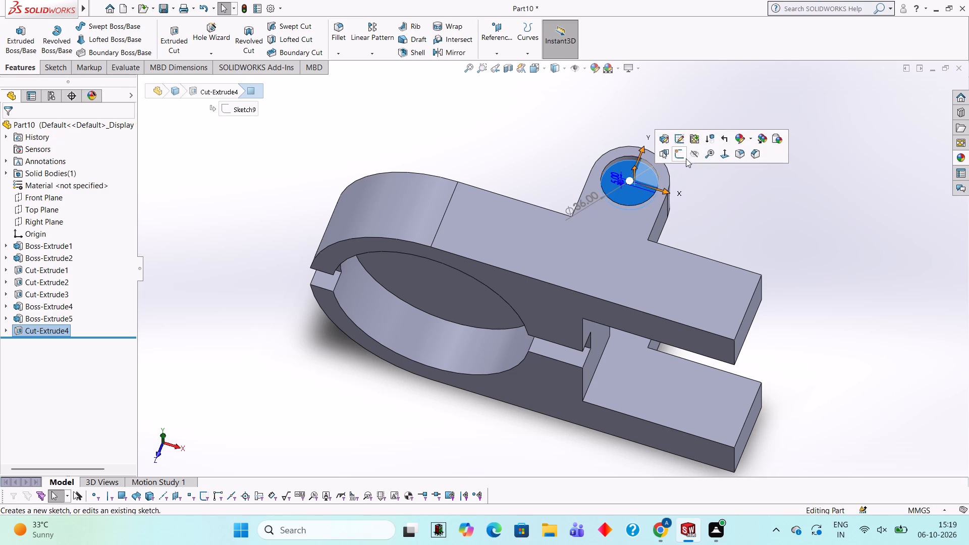
click(677, 151)
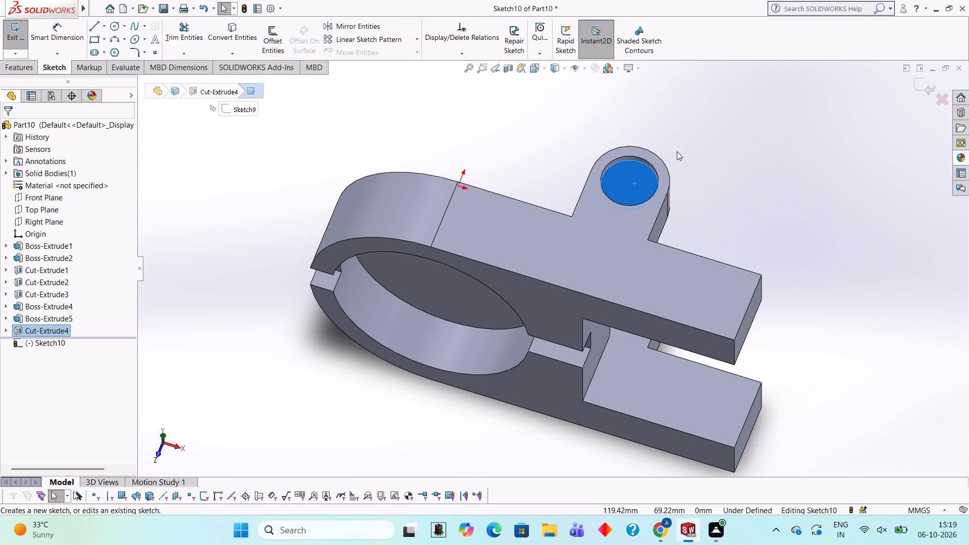
Draw a 14 mm diameter circle on the recess floor, concentric with the 36 mm round recess.
key(ctrl+8)
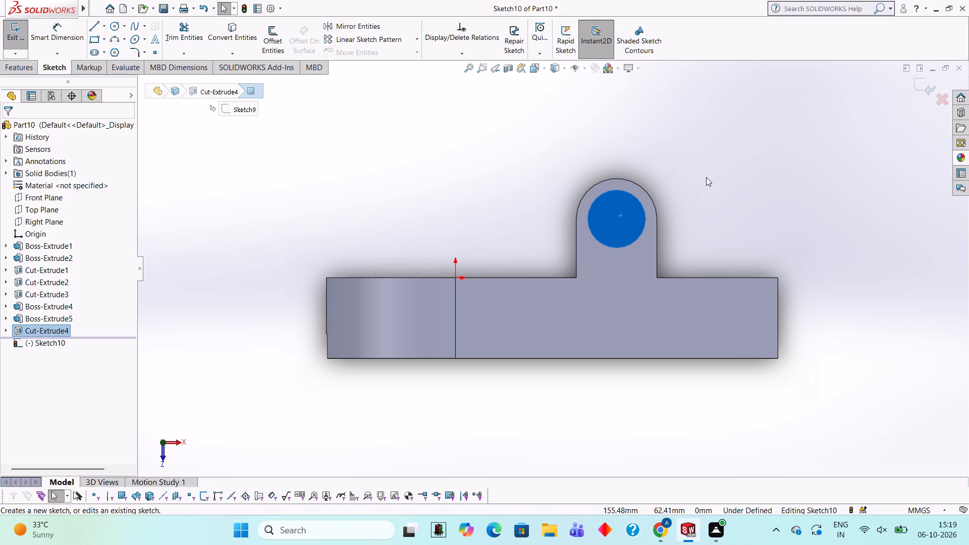
key(5)
click(108, 29)
click(616, 219)
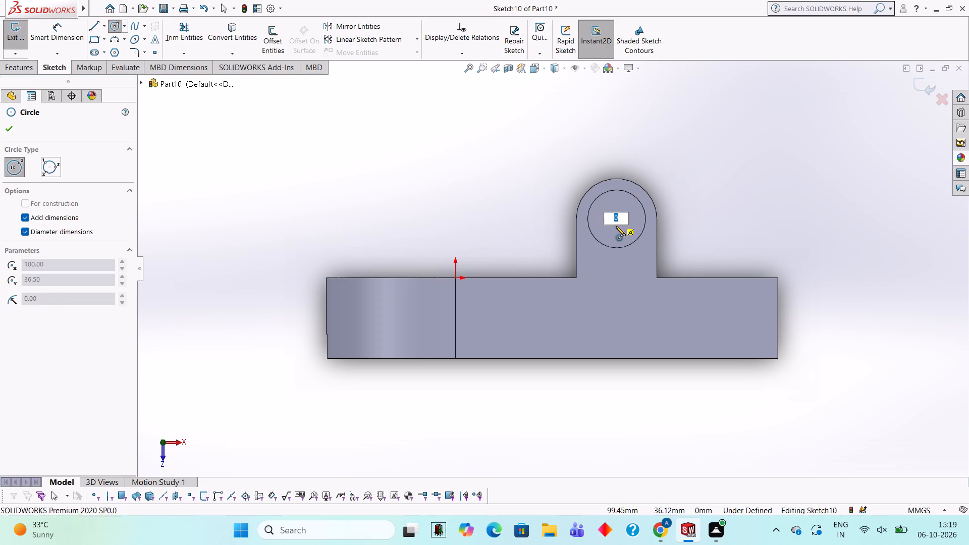
key(1)
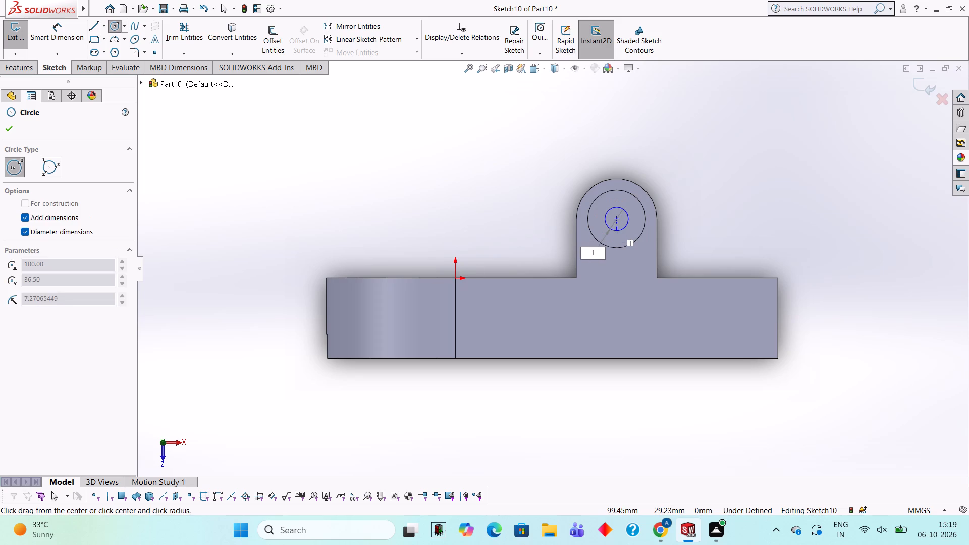
key(4)
key(Return)
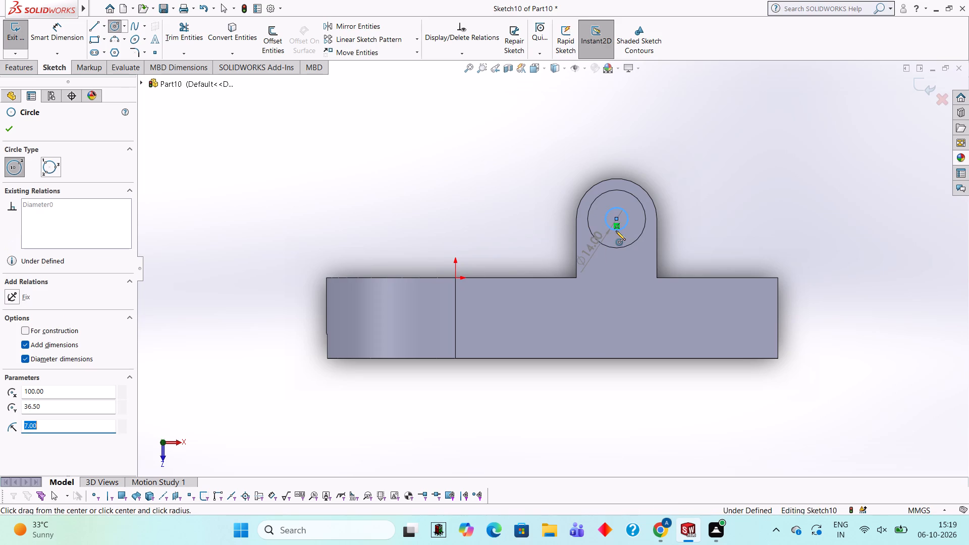
Cut the 14 mm circle 50 mm blind from the recess floor through the lug.
middle_drag(727, 212, 670, 172)
click(23, 68)
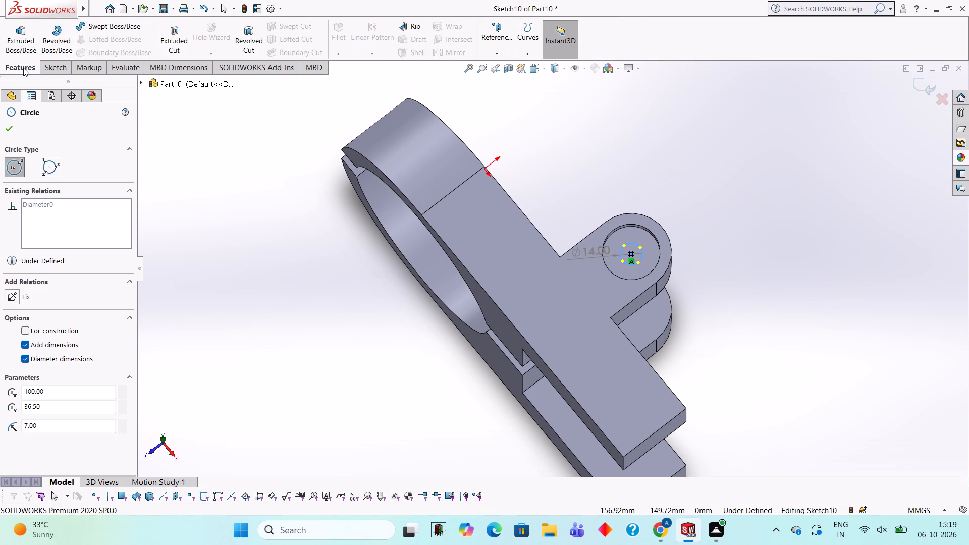
click(177, 34)
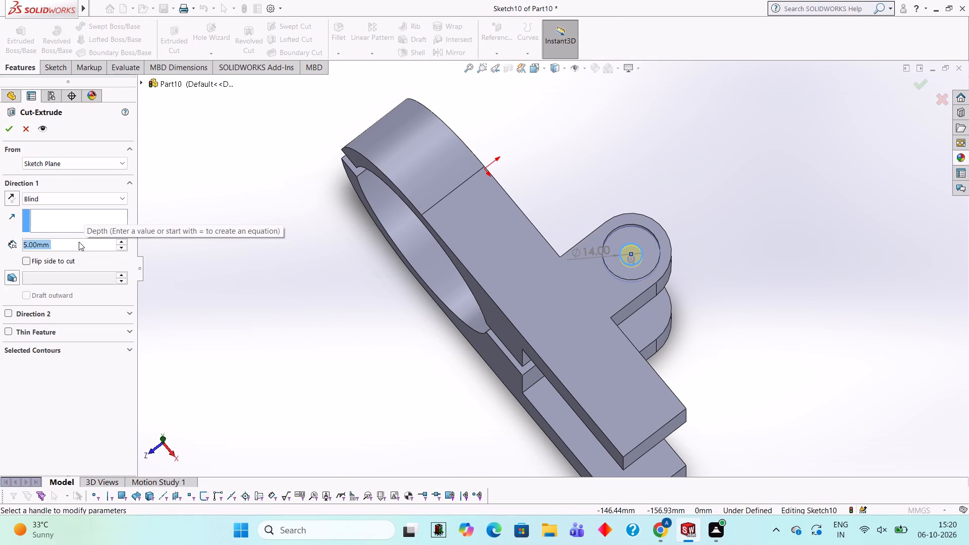
text(20)
key(Return)
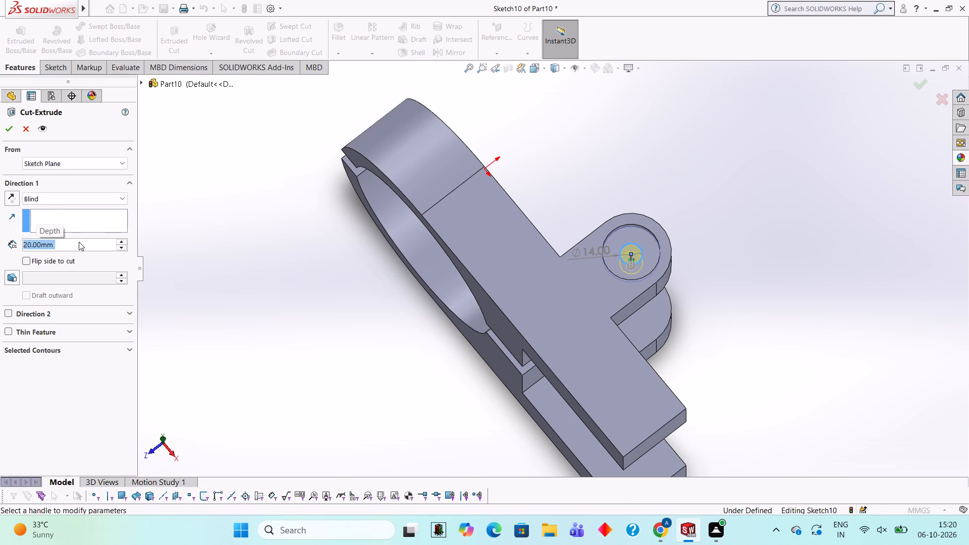
middle_drag(611, 344, 564, 176)
scroll(611, 344, down, 1)
middle_drag(702, 381, 702, 310)
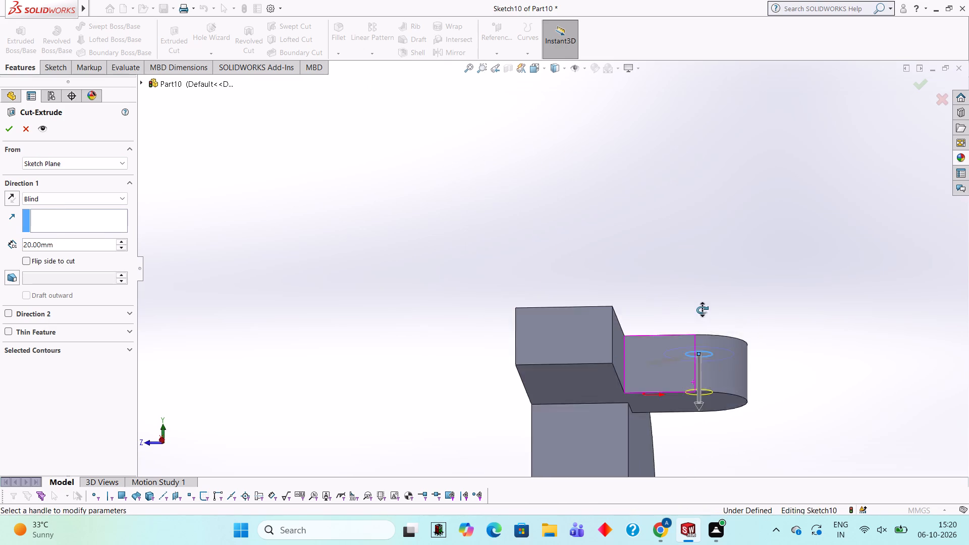
middle_drag(702, 310, 701, 298)
middle_drag(760, 363, 756, 434)
click(84, 247)
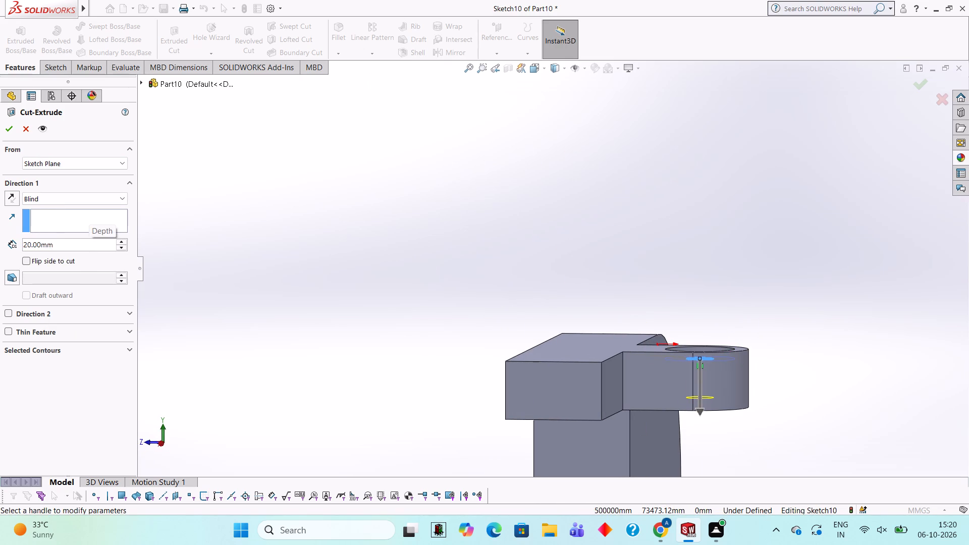
key(BackSpace)
key(BackSpace)
key(BackSpace)
key(BackSpace)
key(BackSpace)
key(BackSpace)
key(BackSpace)
key(BackSpace)
key(BackSpace)
key(BackSpace)
key(BackSpace)
key(BackSpace)
key(BackSpace)
key(BackSpace)
key(BackSpace)
text(50)
key(Return)
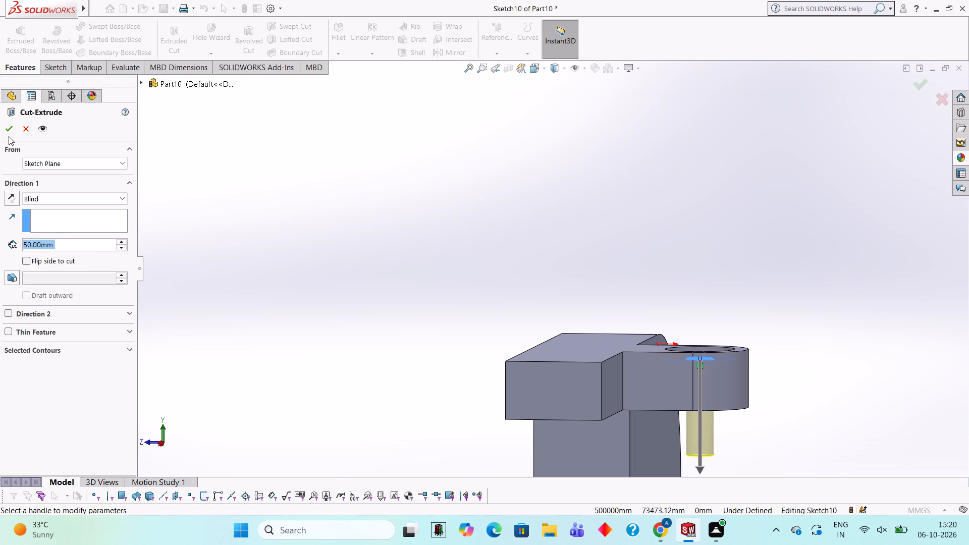
click(8, 131)
click(273, 208)
Start a sketch on the outer face of the opposite arm with its lug, viewed face-on.
scroll(281, 214, up, 1)
drag(281, 224, 294, 257)
middle_drag(281, 224, 297, 287)
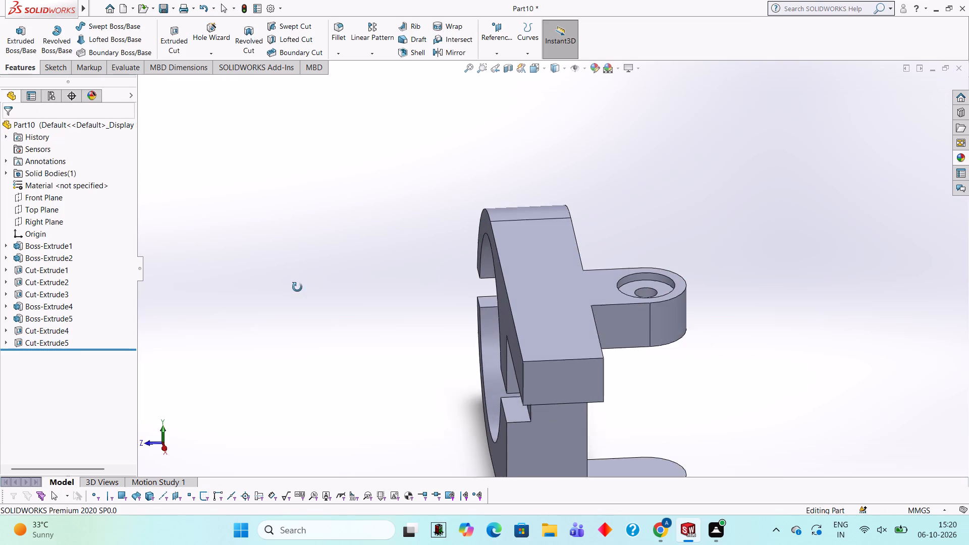
middle_drag(297, 287, 297, 305)
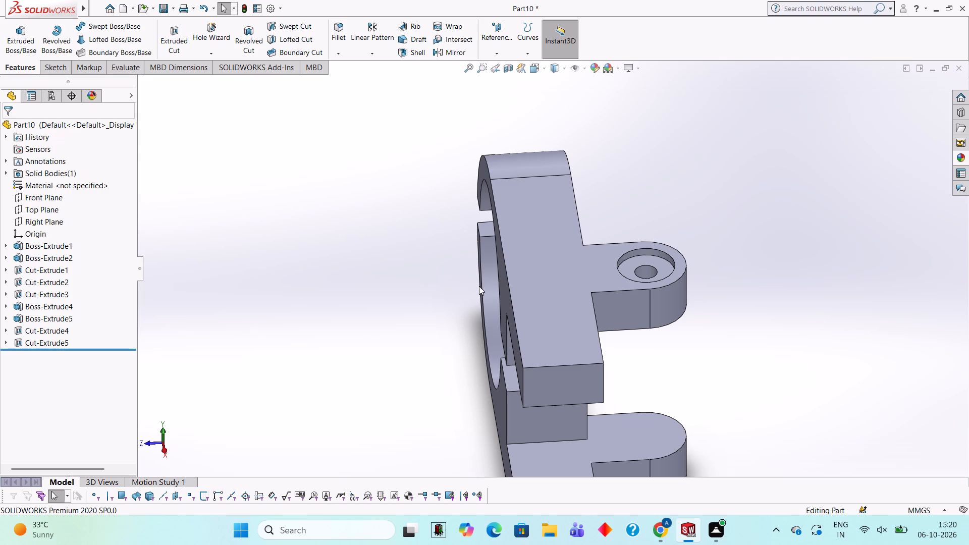
middle_drag(622, 278, 589, 290)
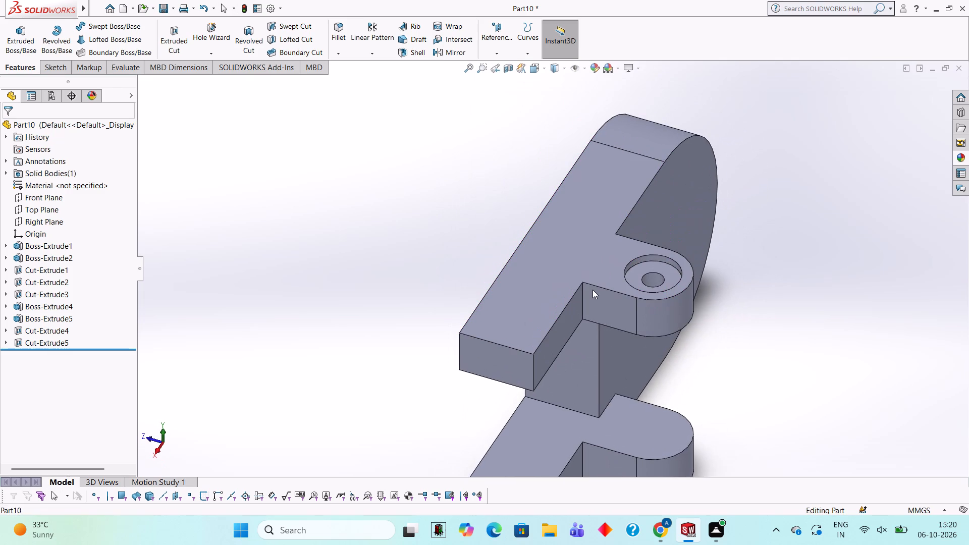
scroll(769, 270, up, 2)
middle_drag(762, 270, 773, 391)
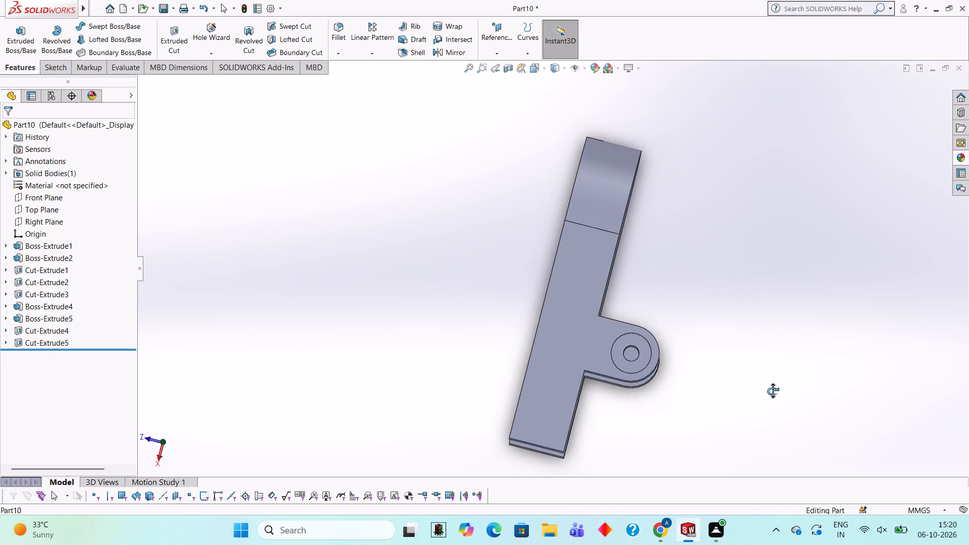
middle_drag(773, 391, 697, 270)
middle_drag(649, 361, 633, 345)
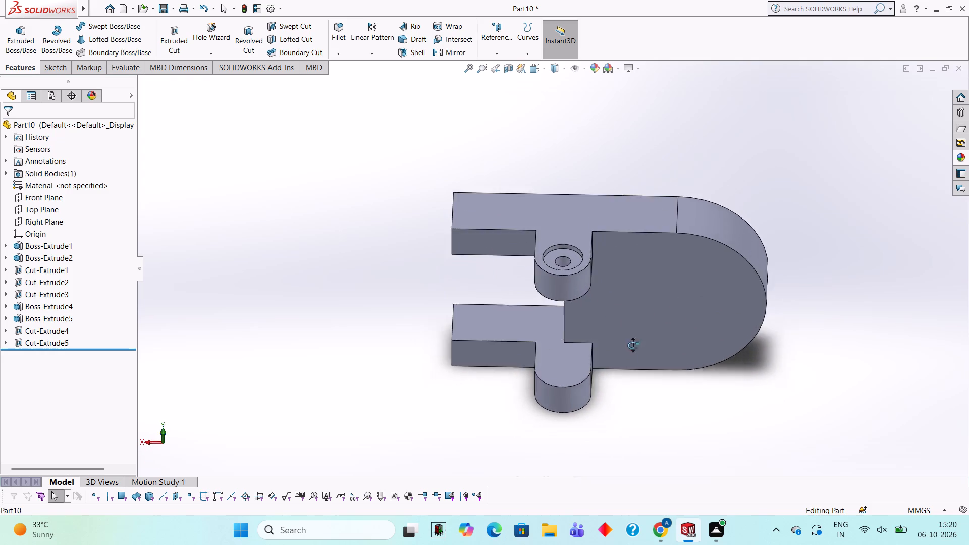
middle_drag(633, 345, 800, 169)
middle_drag(713, 321, 767, 288)
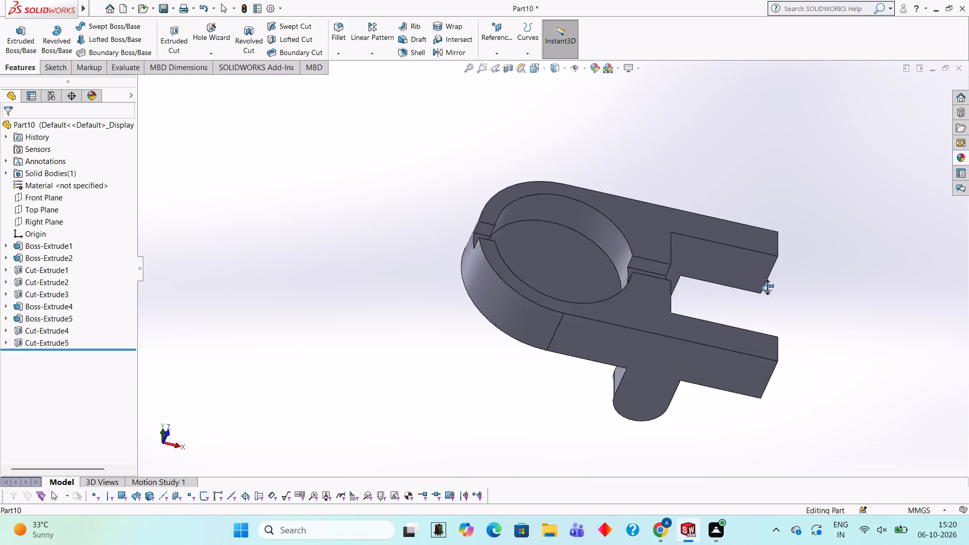
middle_drag(767, 288, 766, 202)
click(639, 366)
click(682, 339)
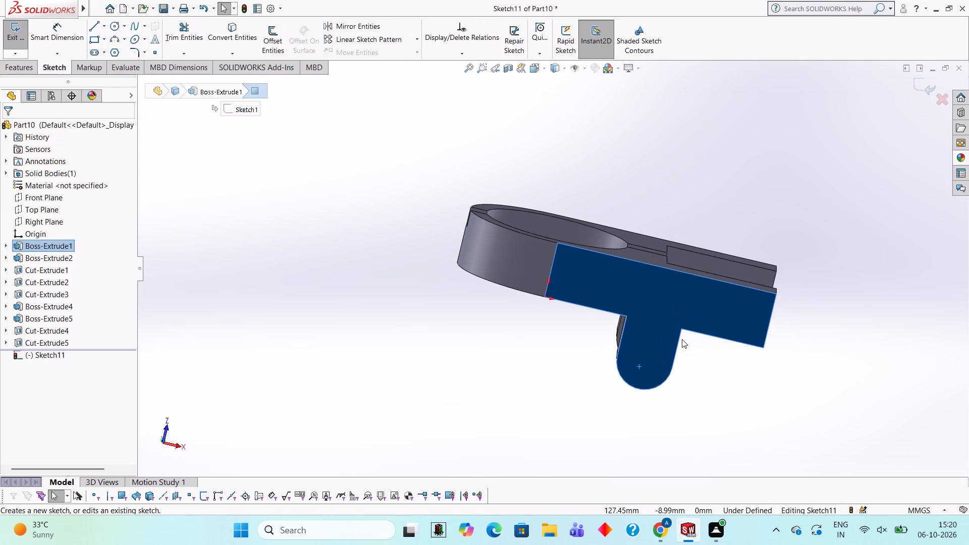
key(ctrl+8)
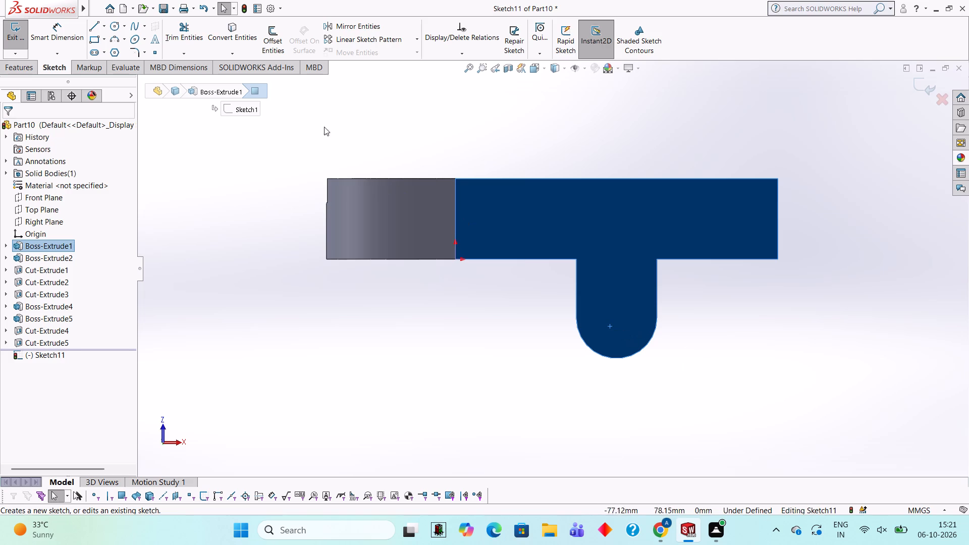
Draw a 36 mm diameter circle concentric with the opposite lug's rounded end.
click(116, 31)
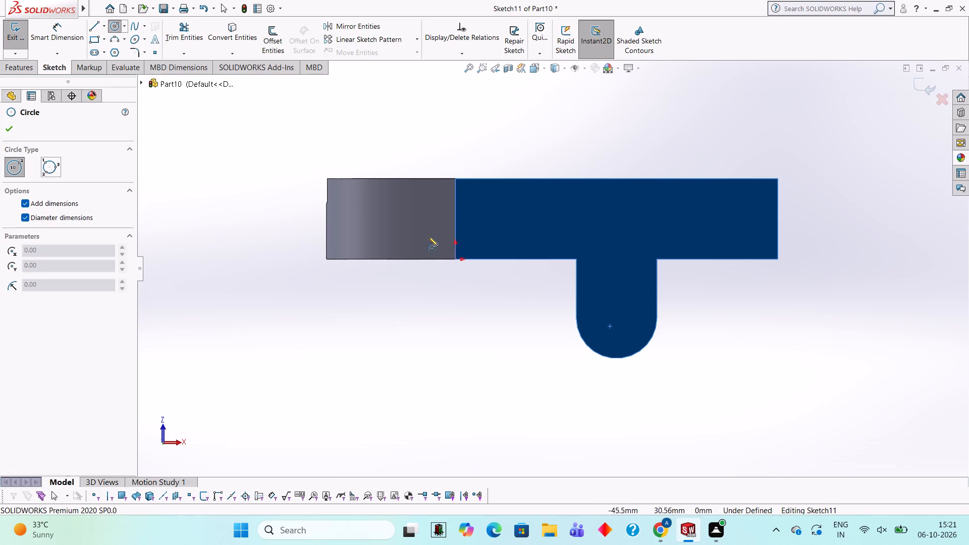
click(616, 316)
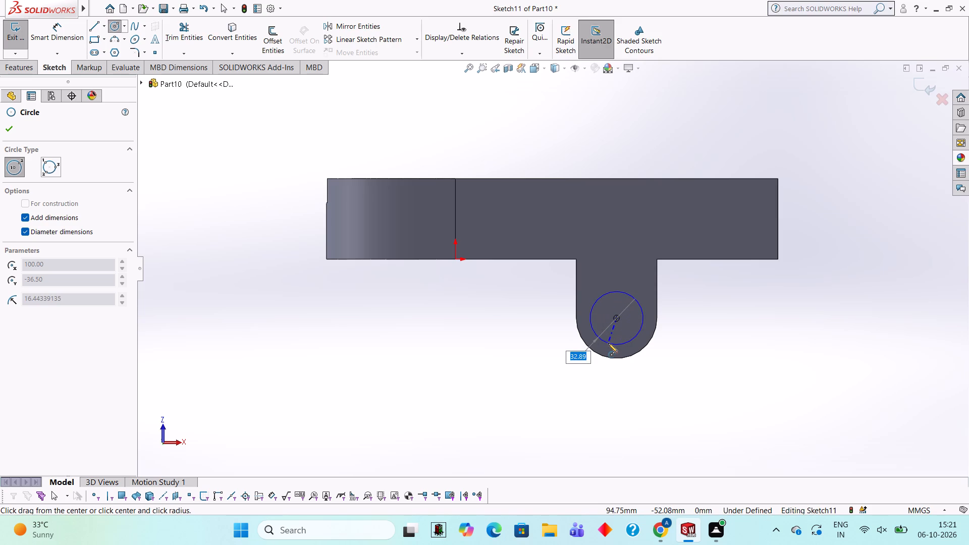
text(36)
key(Return)
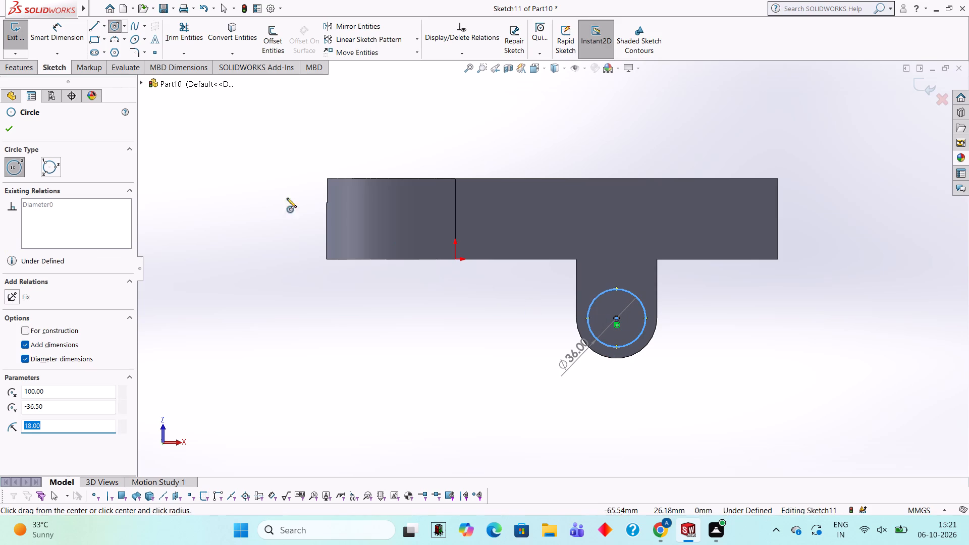
Cut the 36 mm circle 5 mm blind into the opposite lug as a round recess.
click(30, 63)
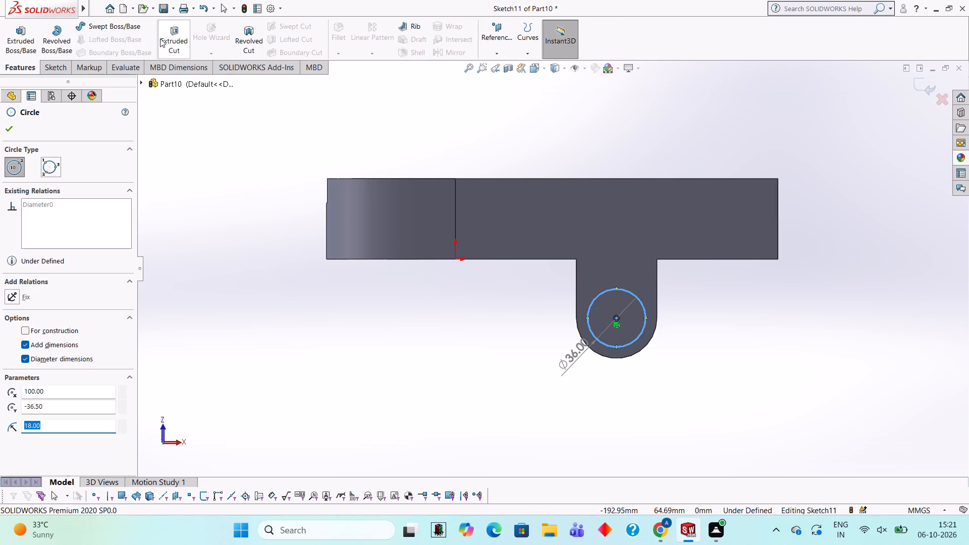
click(160, 38)
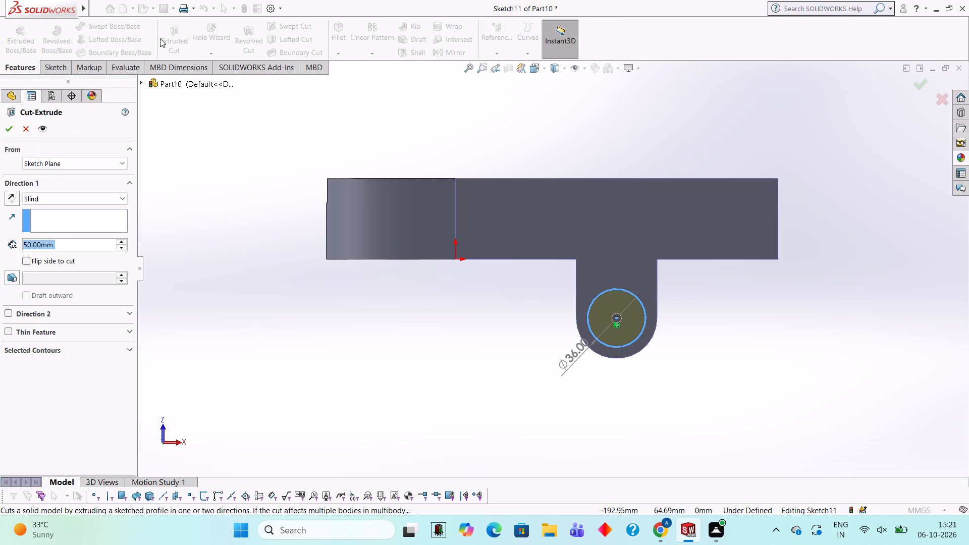
key(5)
key(Return)
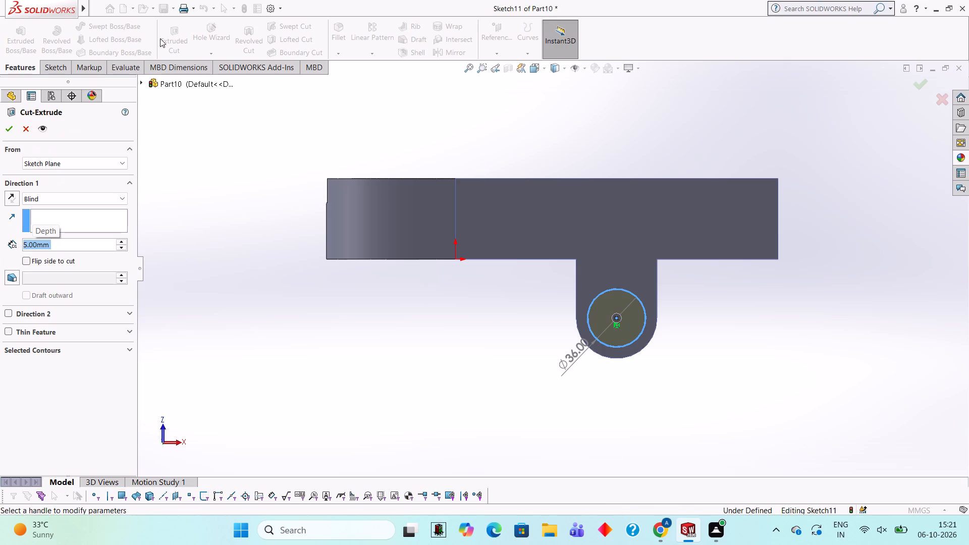
click(14, 133)
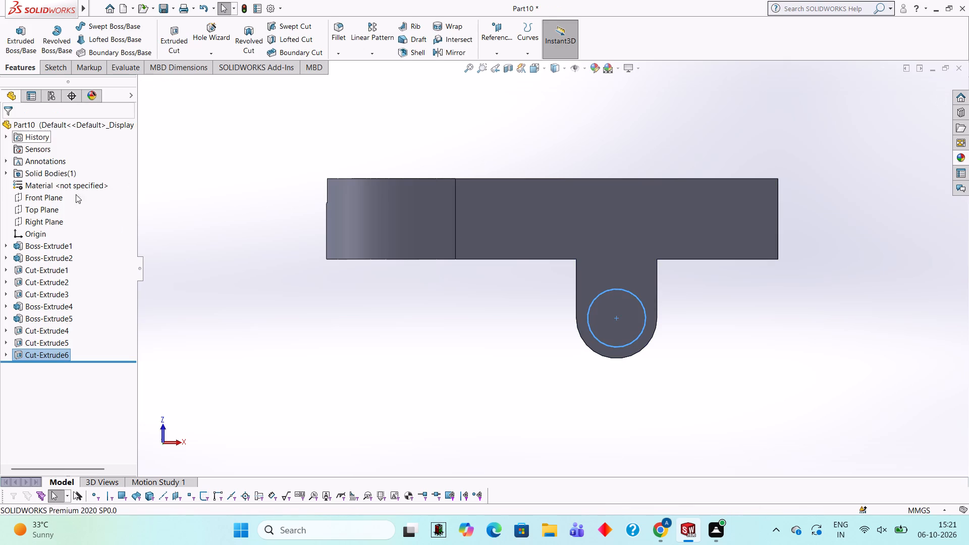
click(291, 340)
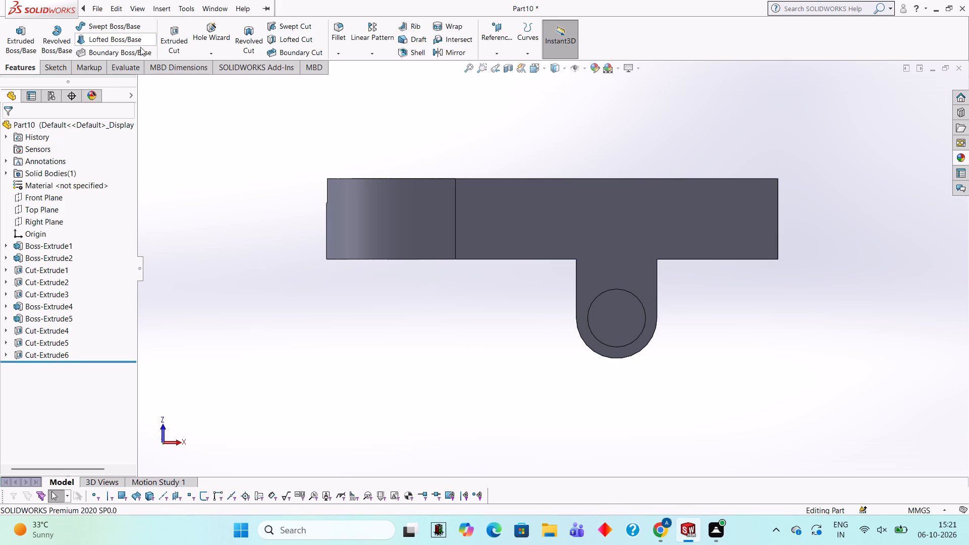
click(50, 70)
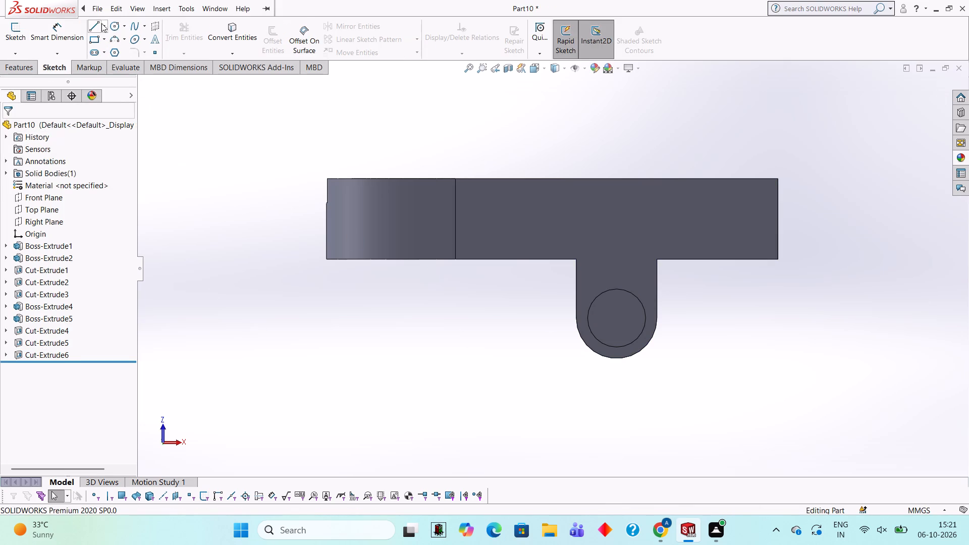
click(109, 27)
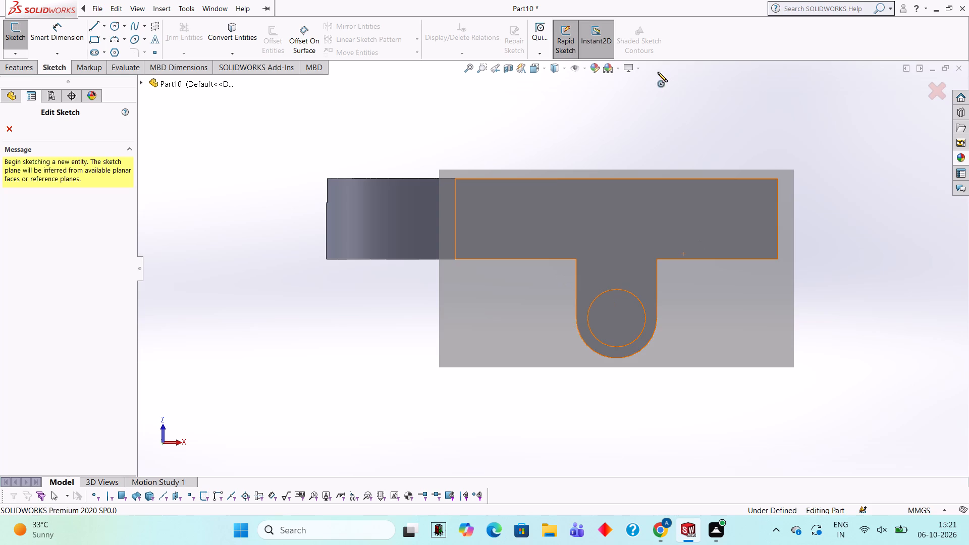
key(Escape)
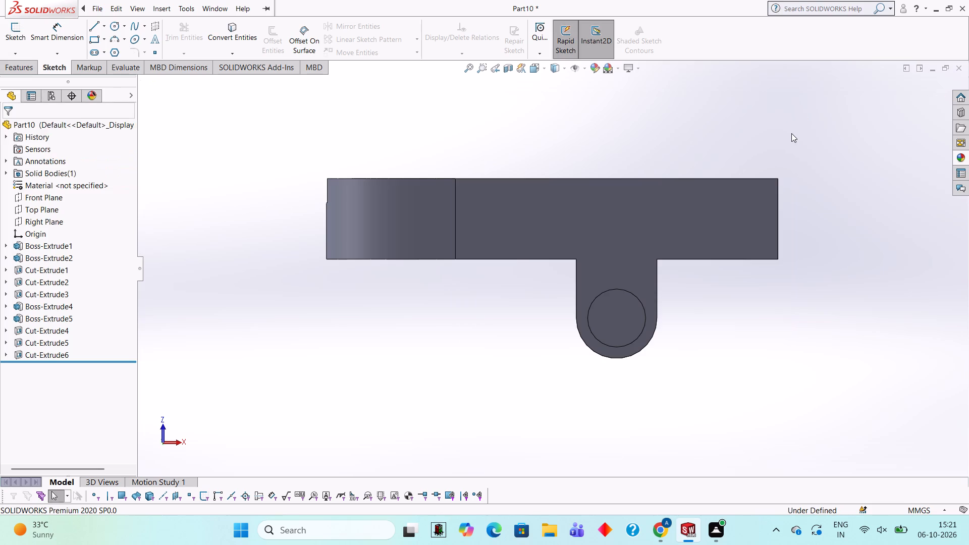
Start a sketch on the floor of the opposite lug's 36 mm round recess.
click(629, 324)
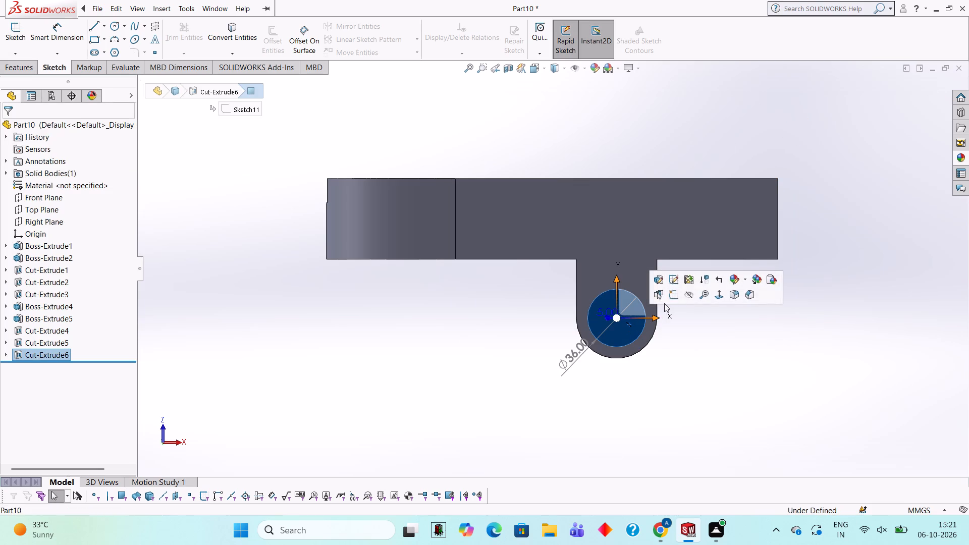
click(679, 293)
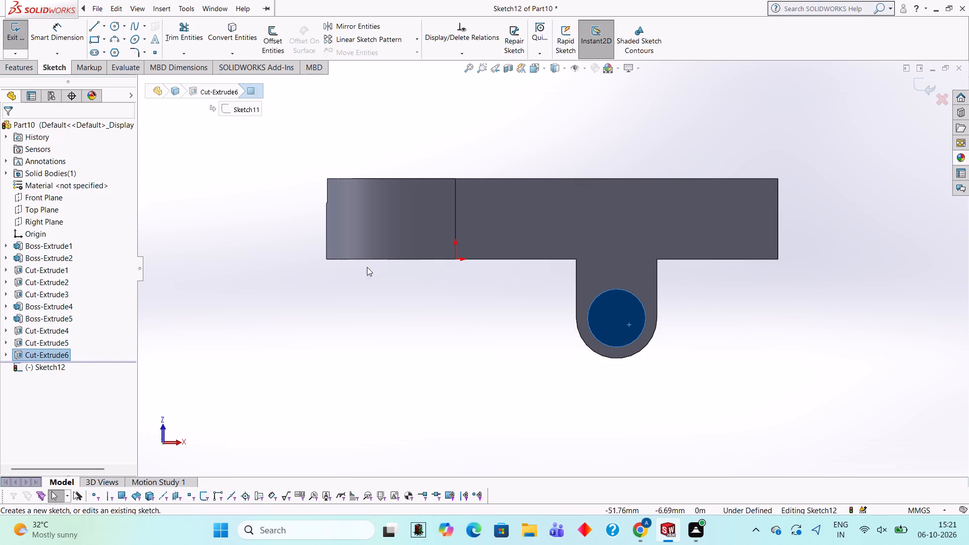
Draw a 14 mm diameter circle at the centre of the opposite lug's round recess floor.
click(116, 33)
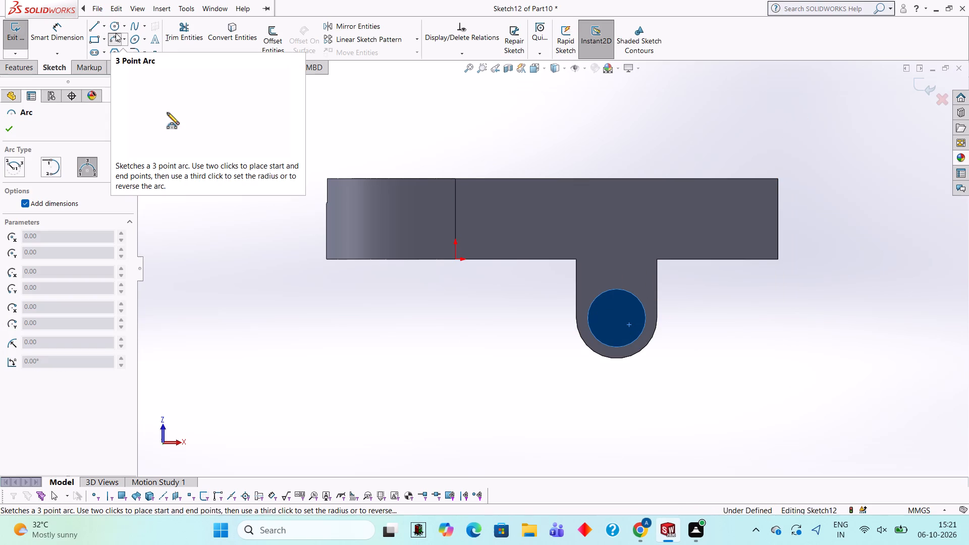
click(116, 31)
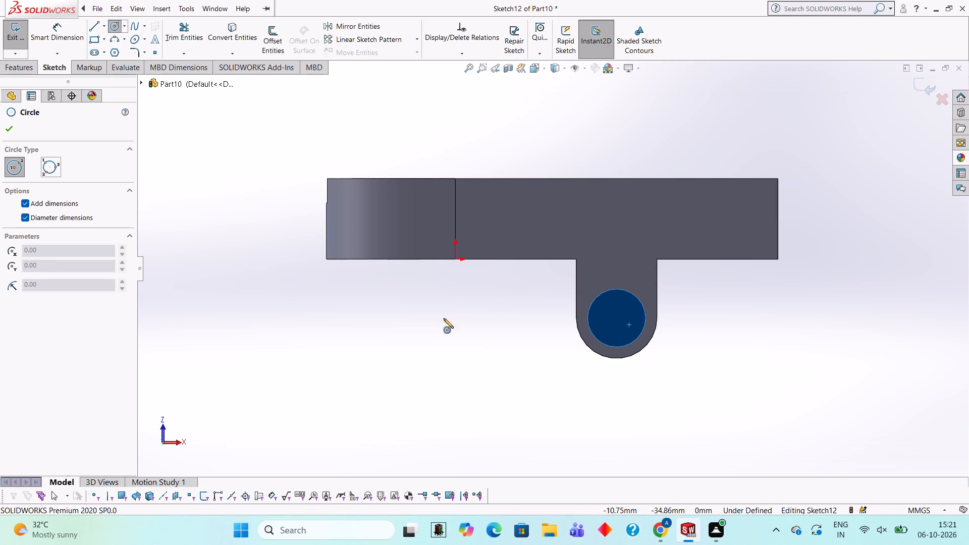
click(617, 319)
text(14)
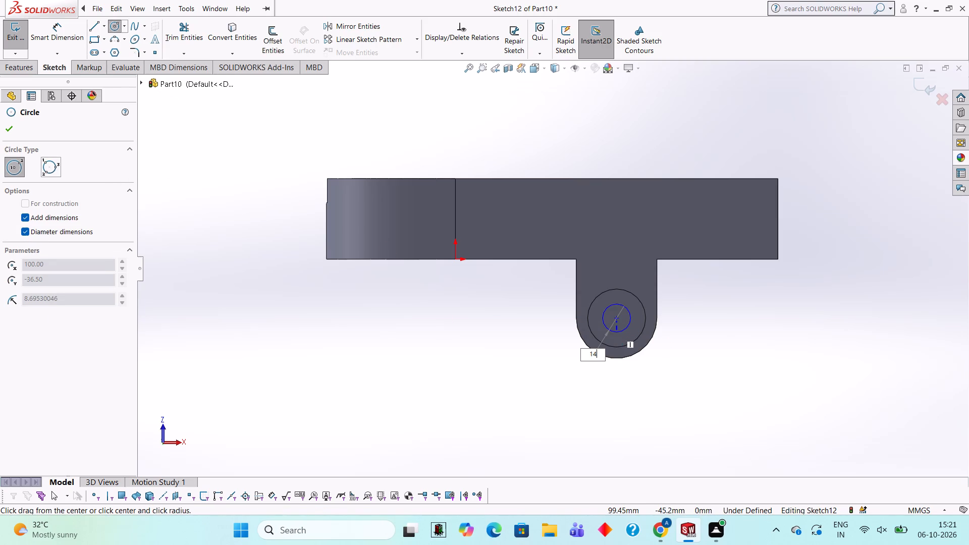
key(Return)
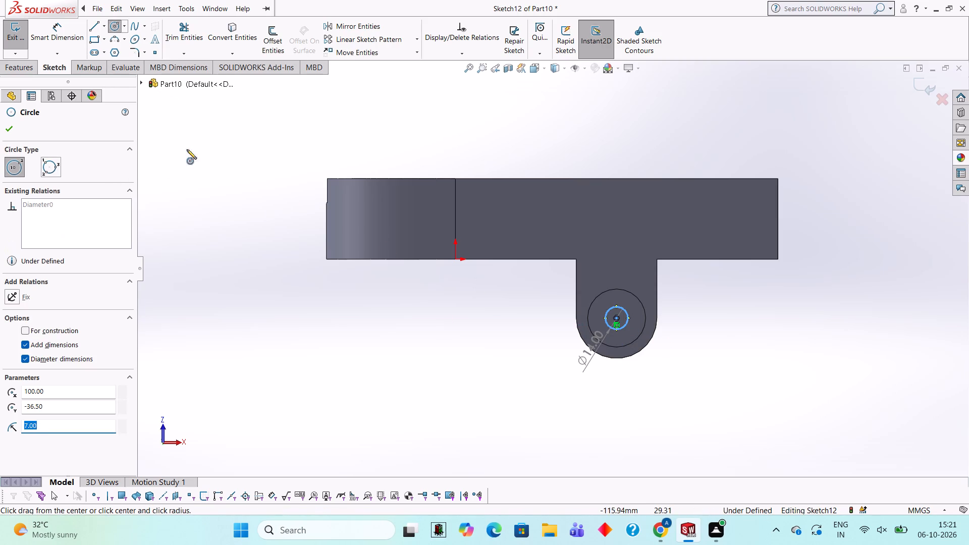
Cut the 14 mm circle 50 mm blind through the opposite lug as a hole.
click(25, 68)
click(172, 43)
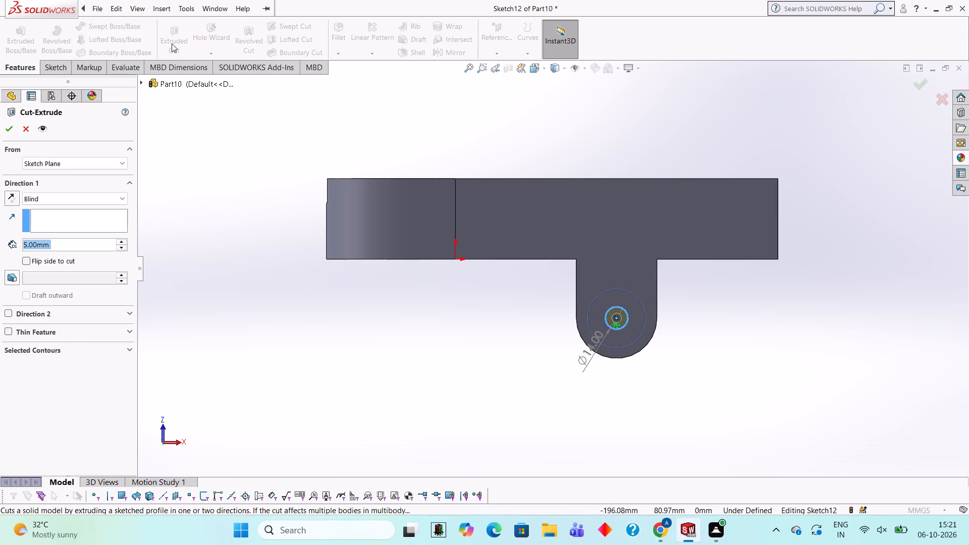
text(50)
key(Return)
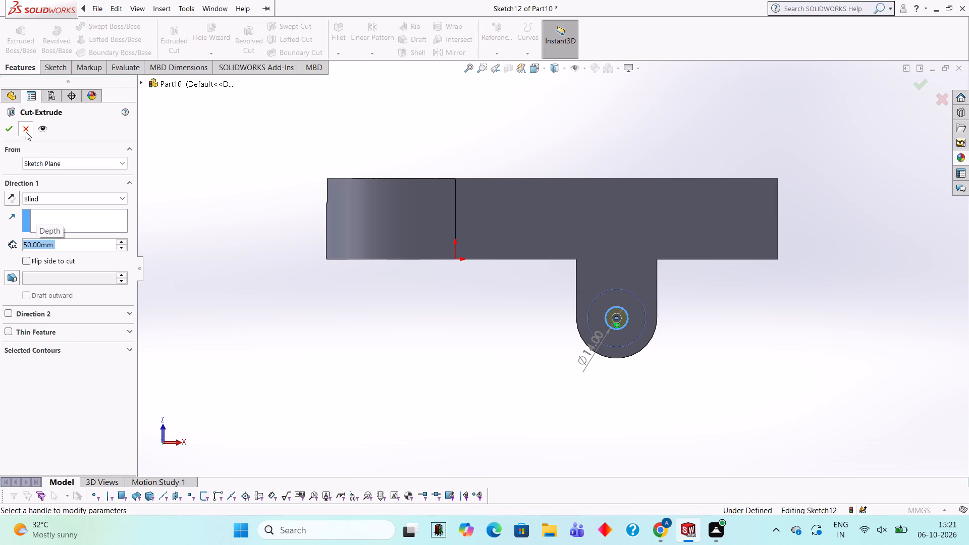
click(9, 132)
click(273, 409)
Examine the part from several sides, including the lugs, their recesses and holes, the pocket and the slot.
middle_drag(392, 408, 395, 312)
middle_drag(467, 347, 664, 366)
scroll(519, 337, down, 1)
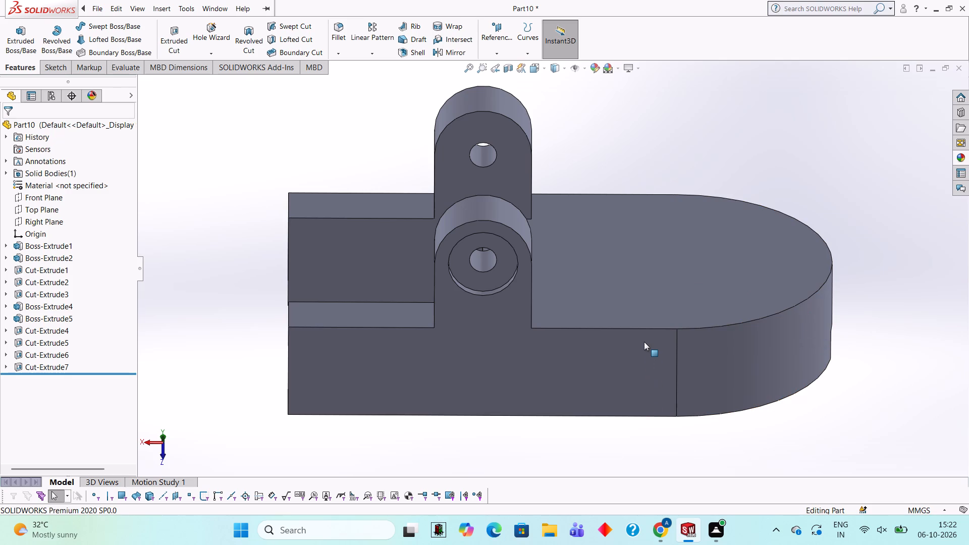
scroll(644, 342, up, 2)
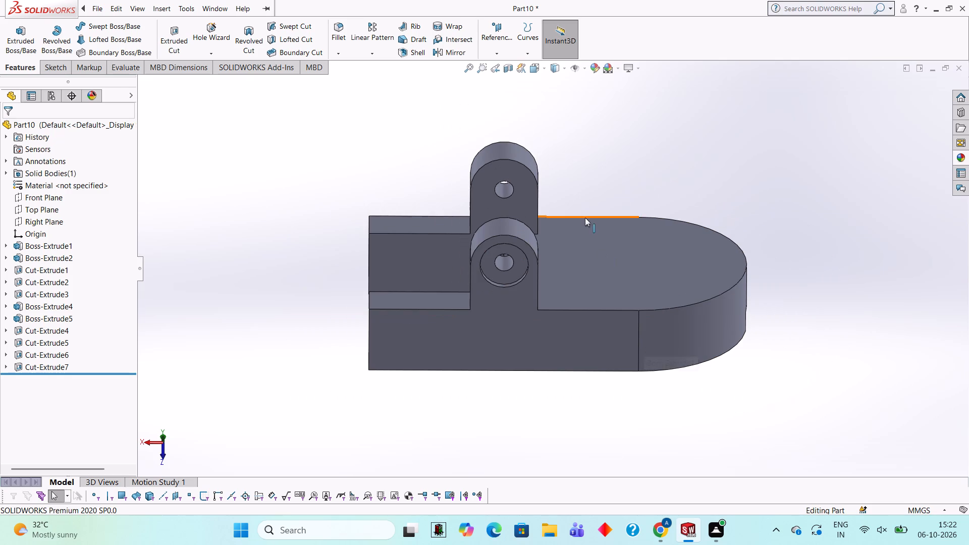
middle_drag(585, 217, 565, 315)
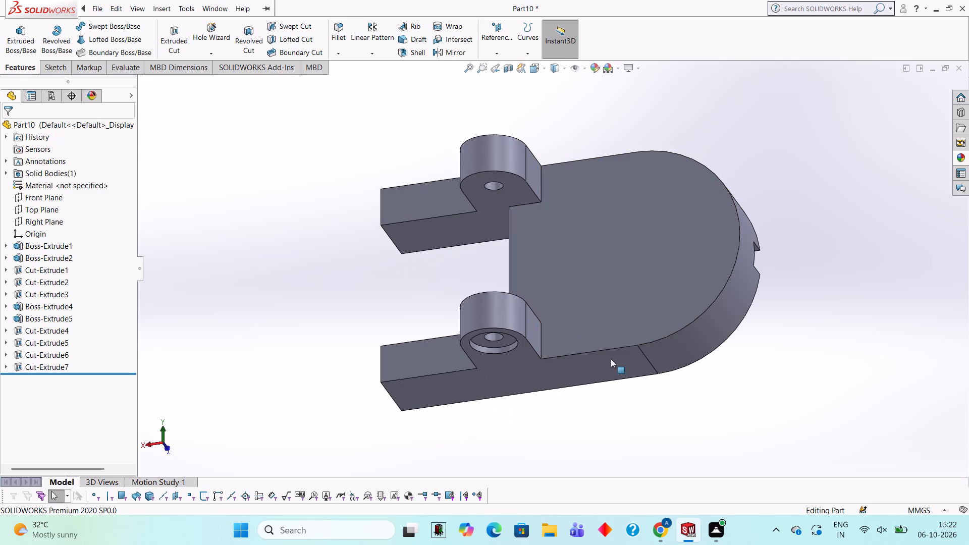
scroll(744, 357, down, 1)
middle_drag(744, 357, 726, 219)
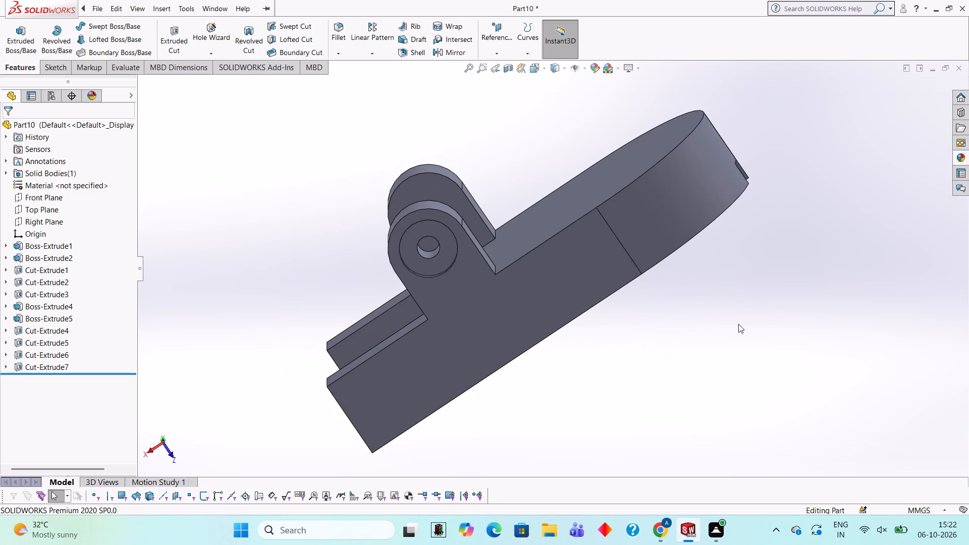
middle_drag(738, 324, 686, 179)
middle_drag(658, 167, 599, 262)
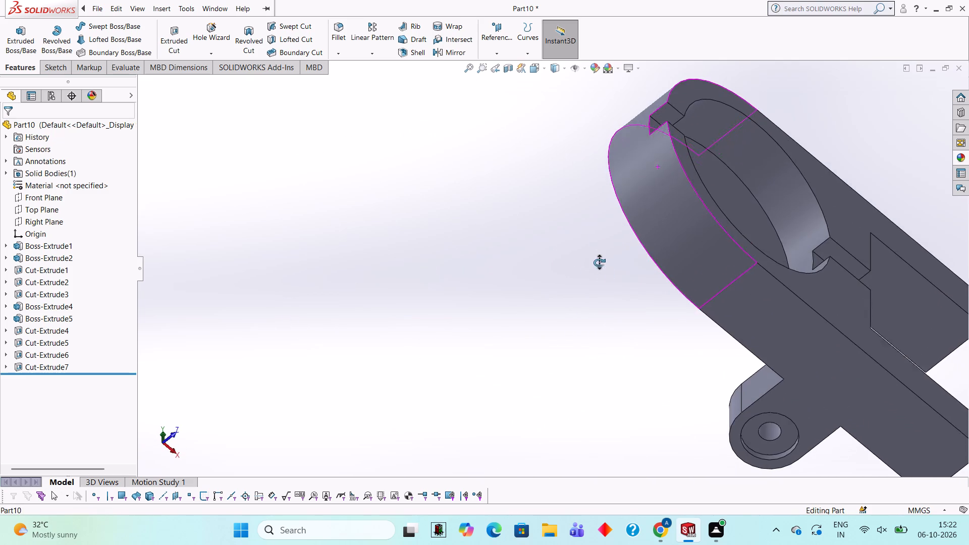
middle_drag(599, 262, 599, 263)
scroll(803, 227, up, 1)
middle_drag(795, 227, 744, 202)
scroll(744, 202, up, 2)
middle_drag(744, 202, 747, 240)
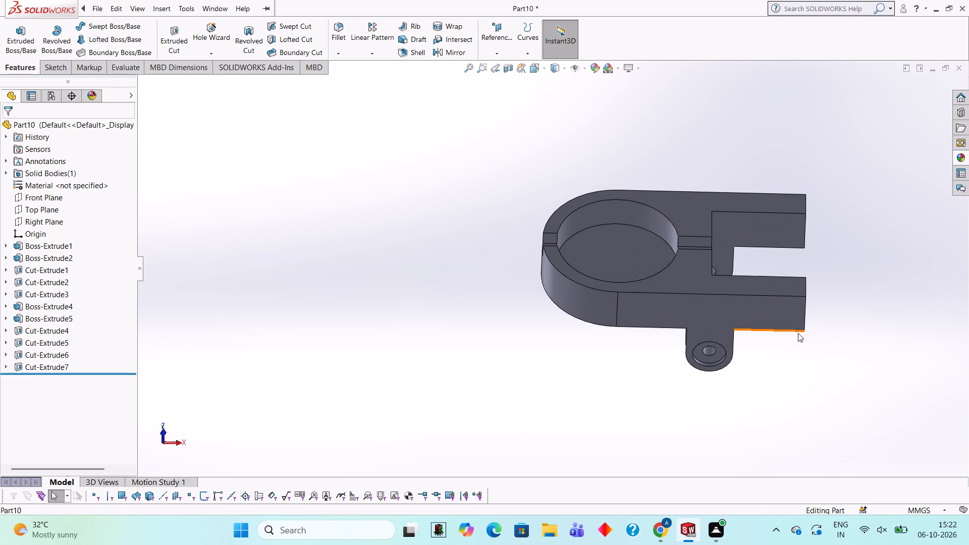
middle_drag(829, 321, 826, 268)
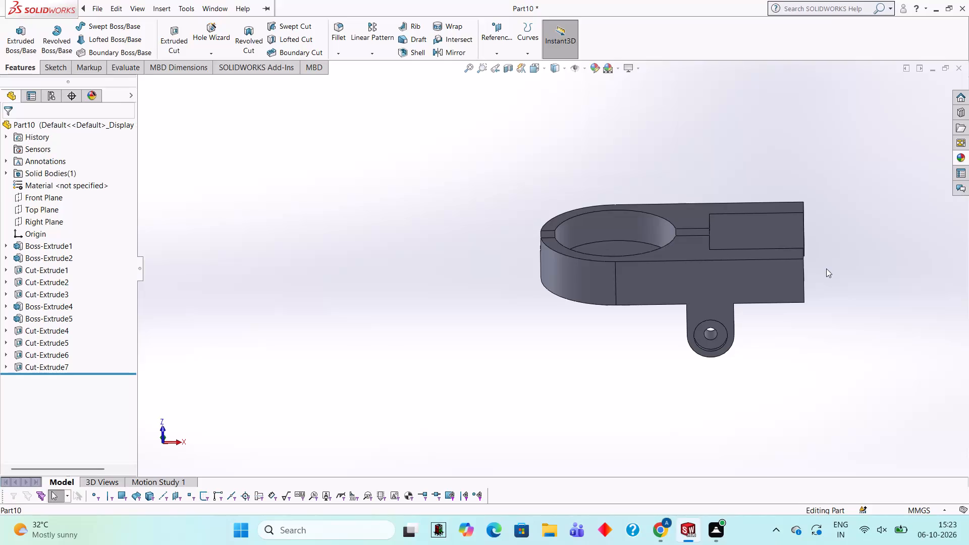
Sketch a 50 mm diameter circle on the arm's outer face, centred on the midpoint of its free-end edge.
click(749, 285)
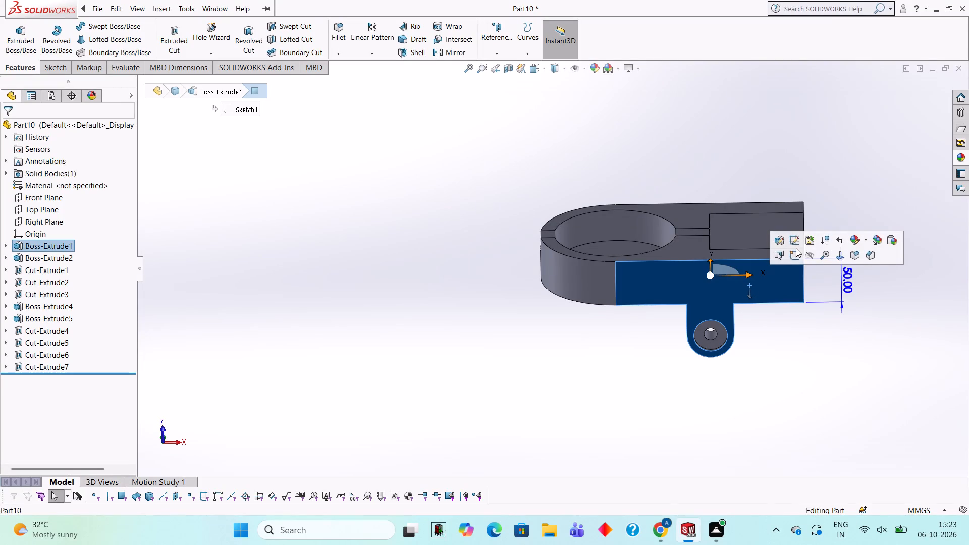
click(796, 250)
key(ctrl+8)
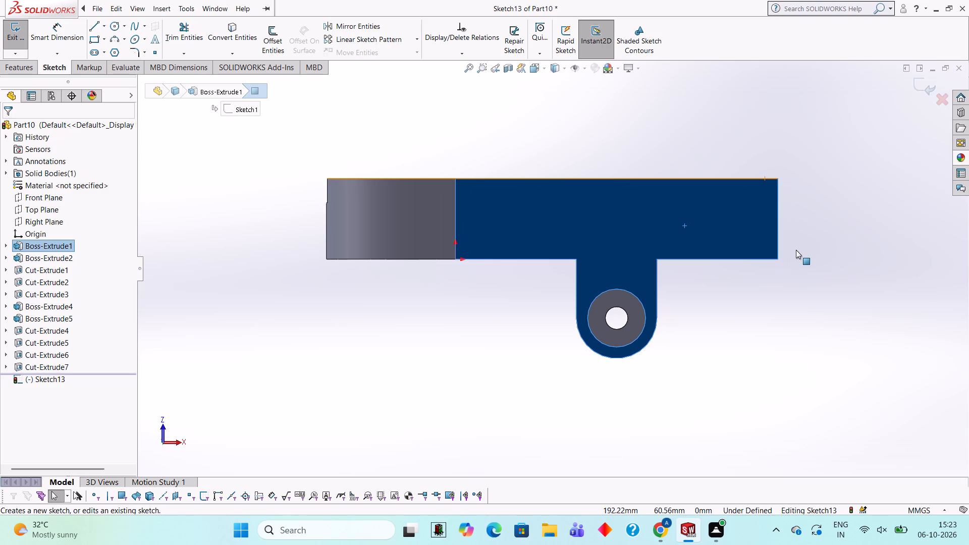
click(118, 27)
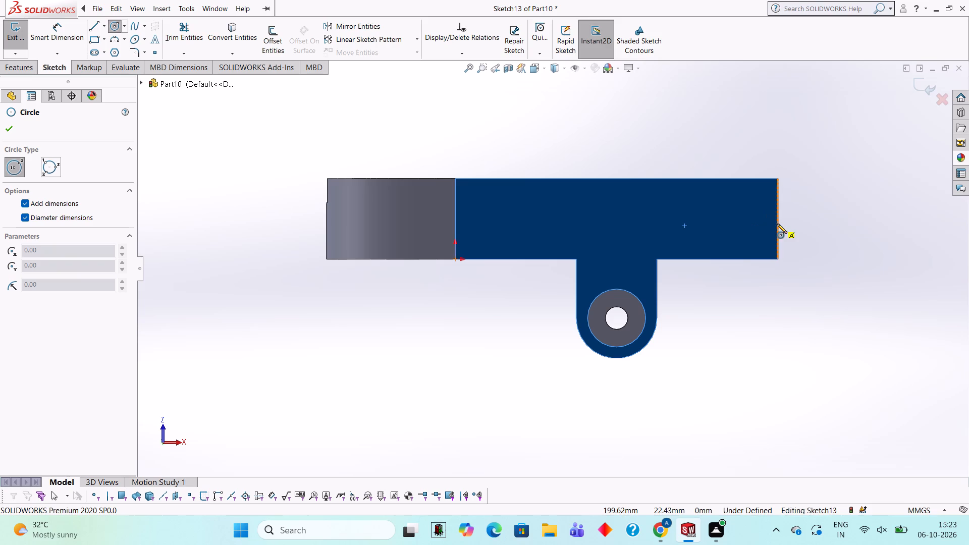
click(777, 218)
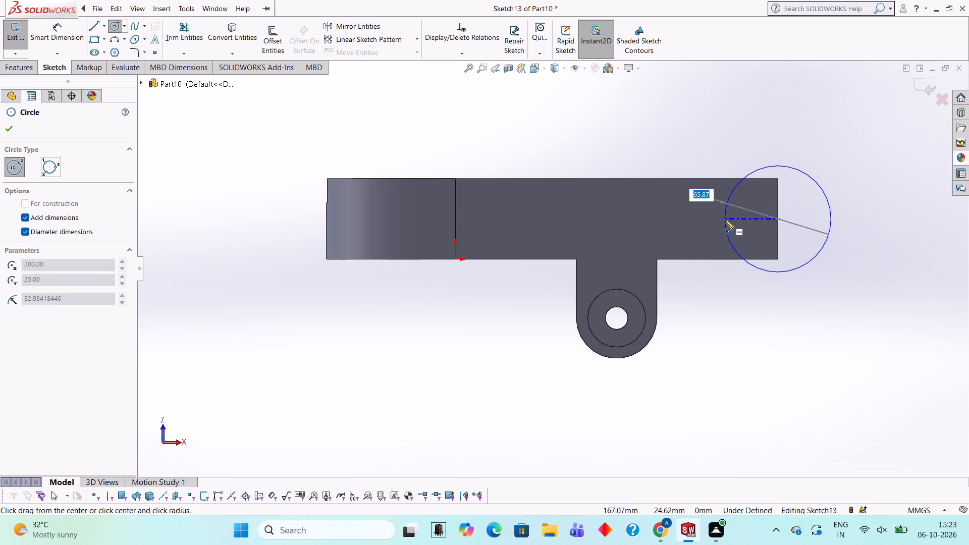
text(50)
key(Return)
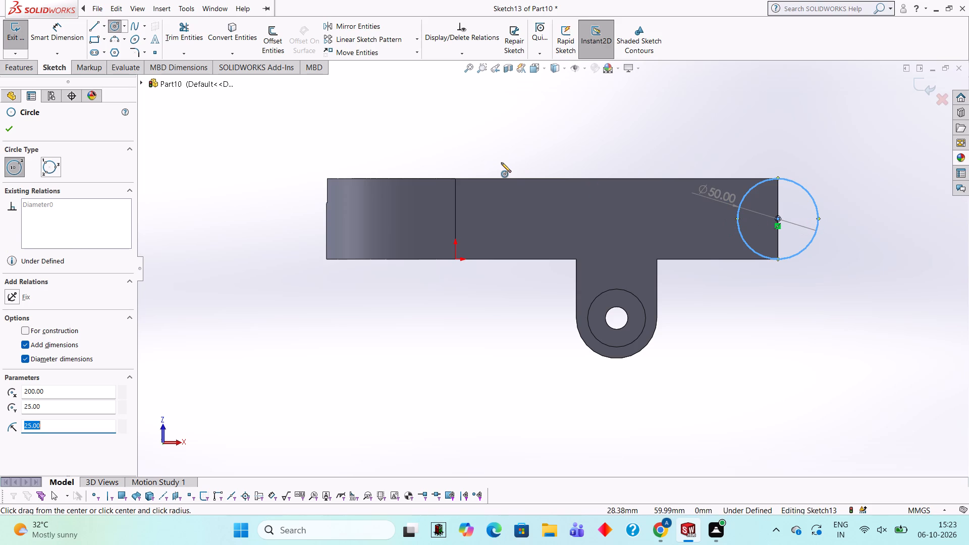
Draw lines from the circle's outermost point to its centre and up to its upper point, and trim away the quarter arc between them.
click(92, 22)
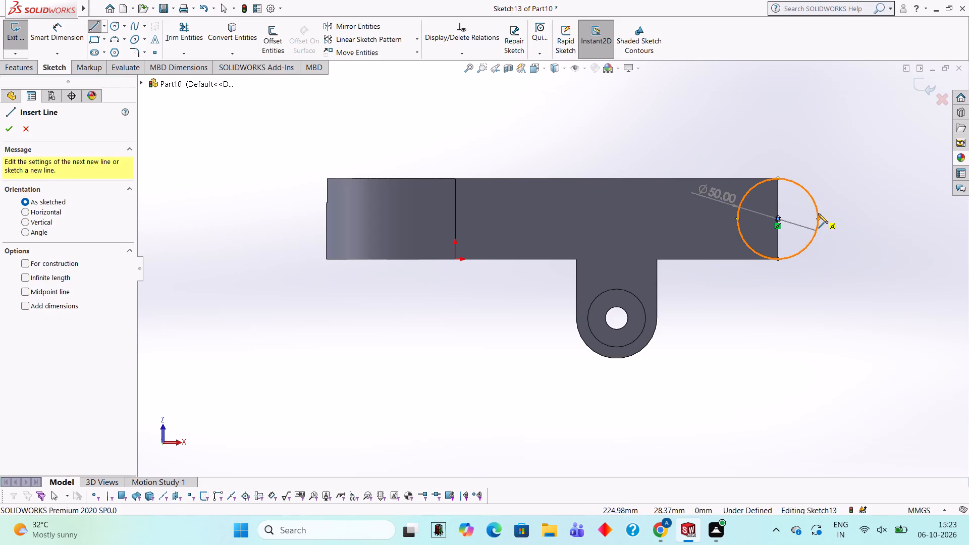
click(818, 216)
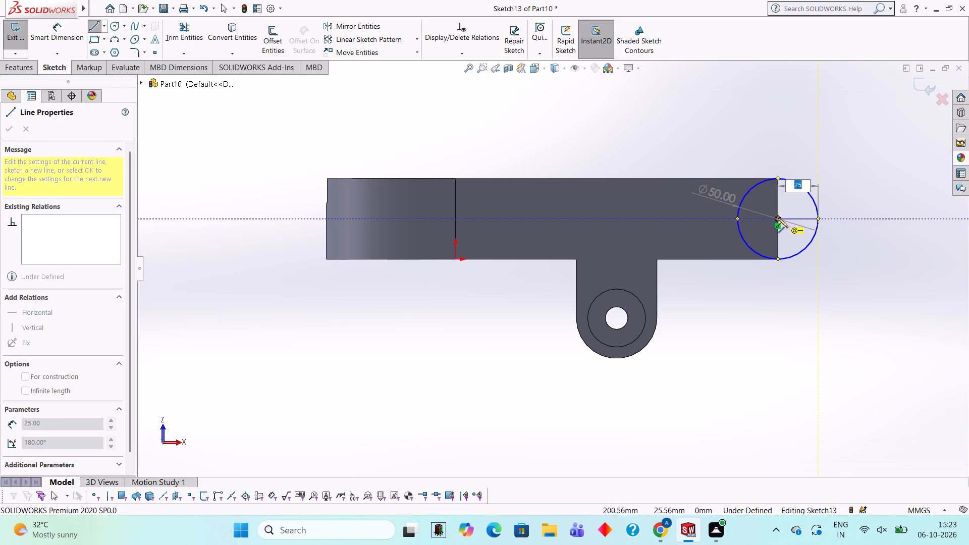
click(776, 218)
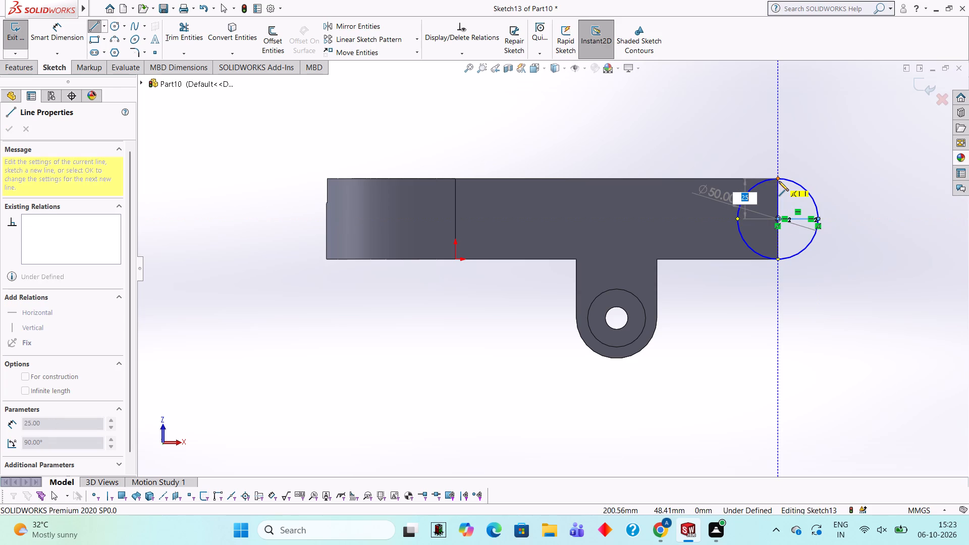
click(779, 181)
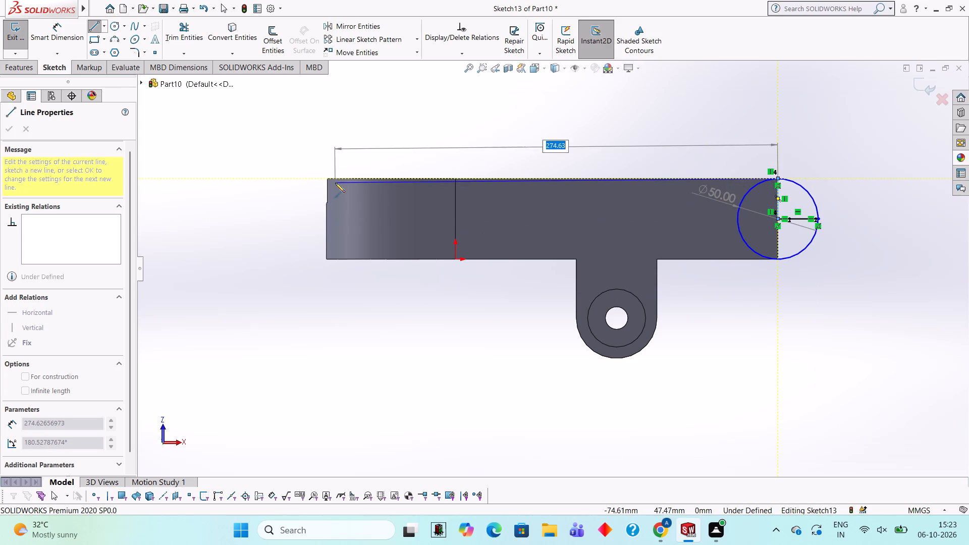
click(188, 31)
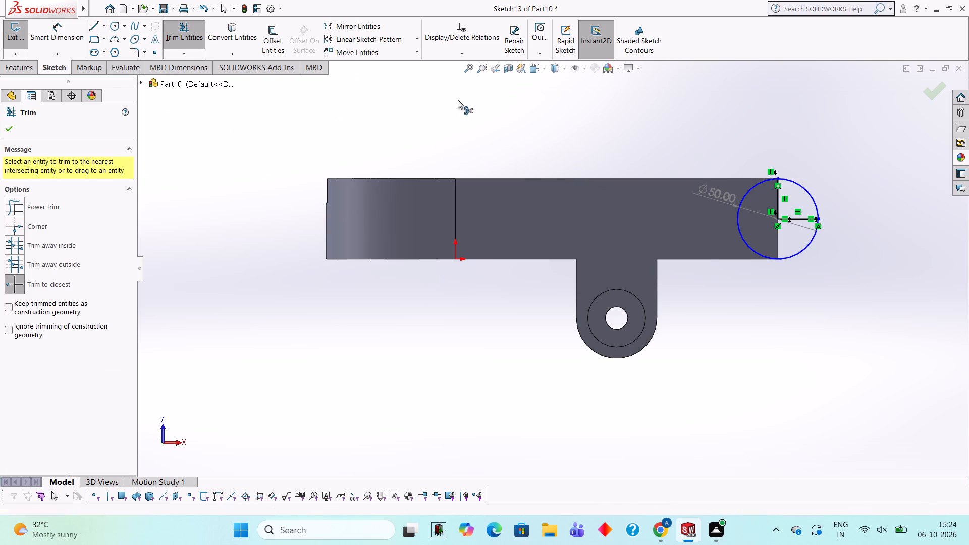
click(797, 185)
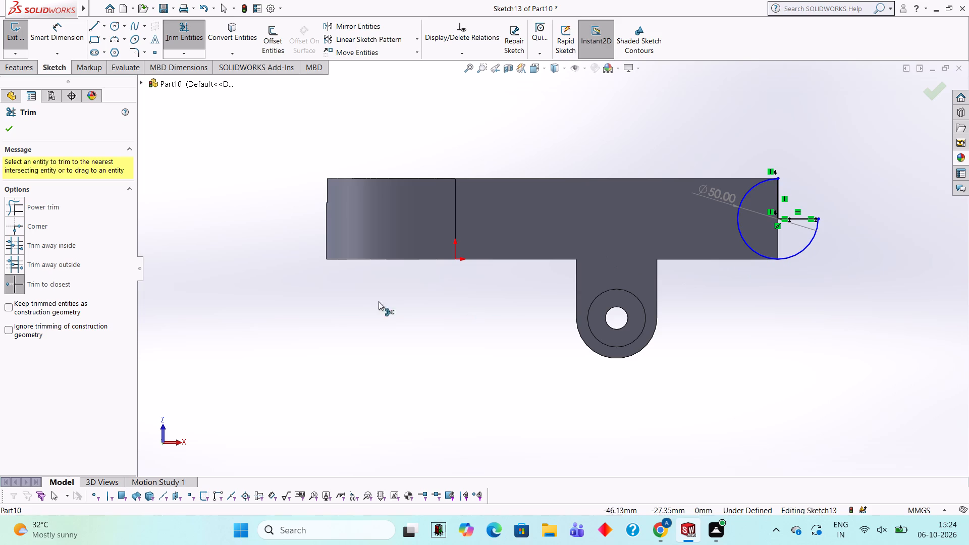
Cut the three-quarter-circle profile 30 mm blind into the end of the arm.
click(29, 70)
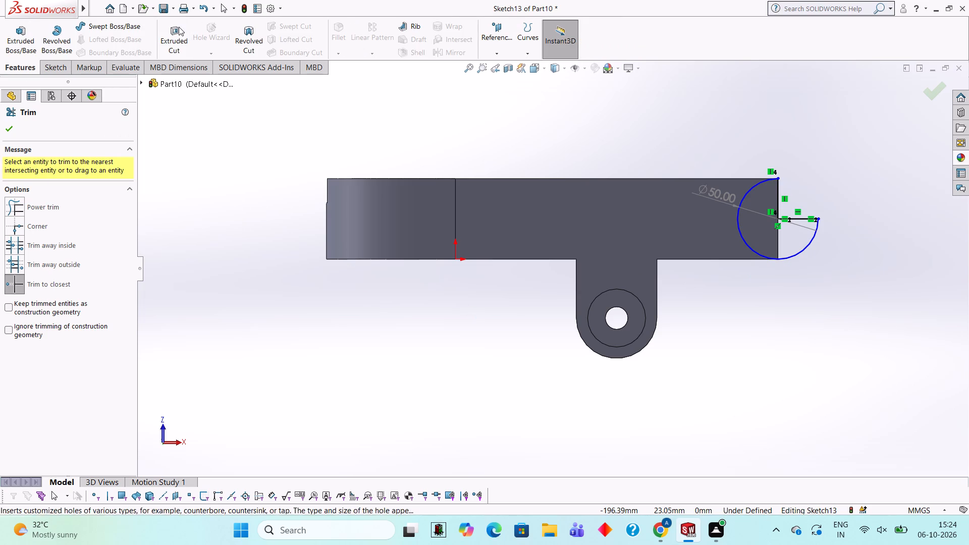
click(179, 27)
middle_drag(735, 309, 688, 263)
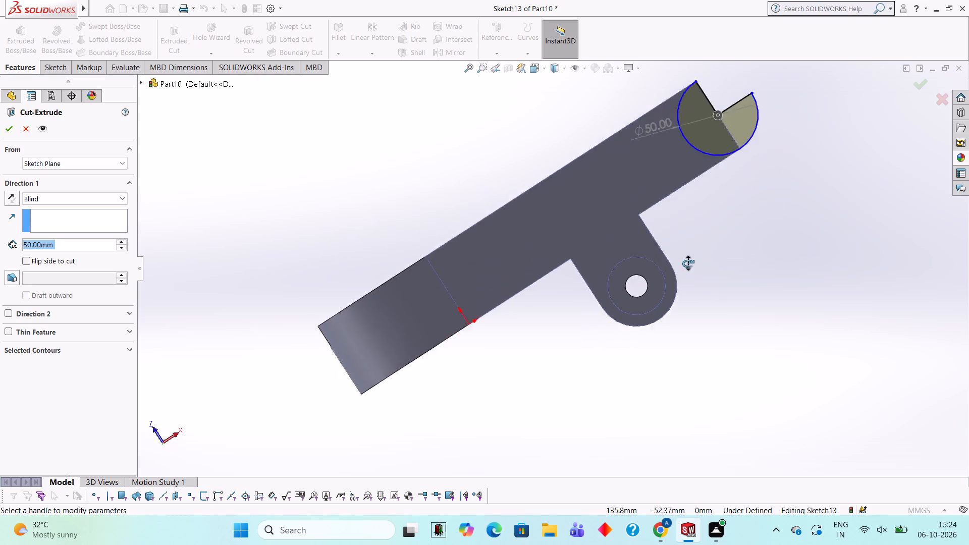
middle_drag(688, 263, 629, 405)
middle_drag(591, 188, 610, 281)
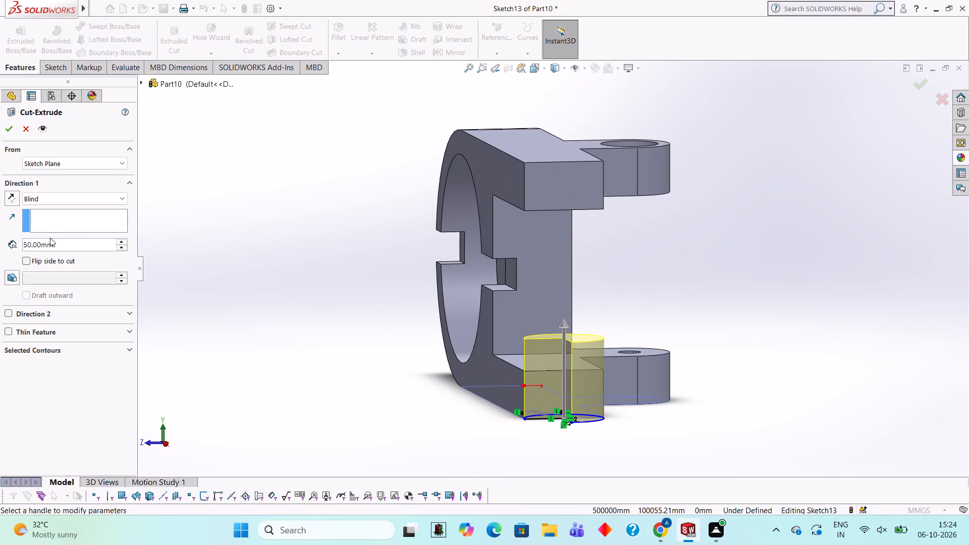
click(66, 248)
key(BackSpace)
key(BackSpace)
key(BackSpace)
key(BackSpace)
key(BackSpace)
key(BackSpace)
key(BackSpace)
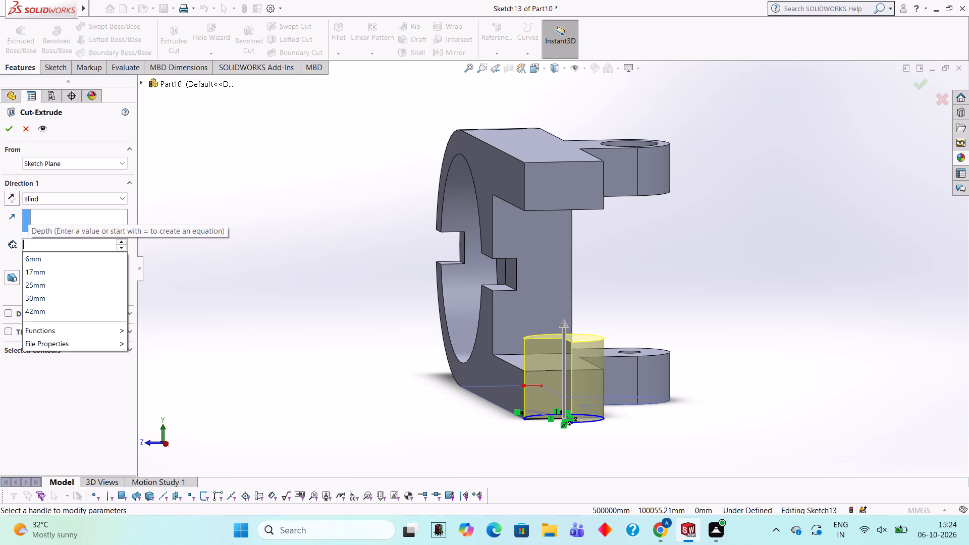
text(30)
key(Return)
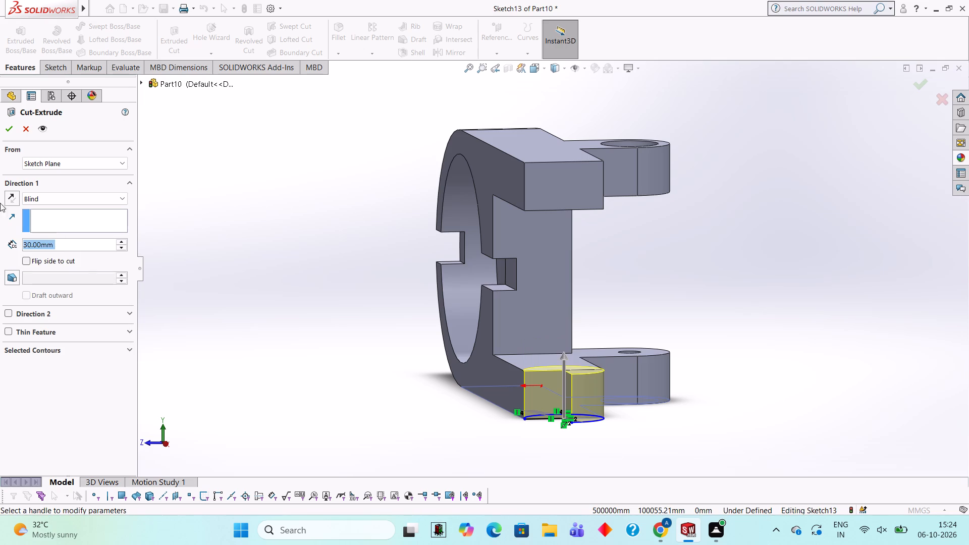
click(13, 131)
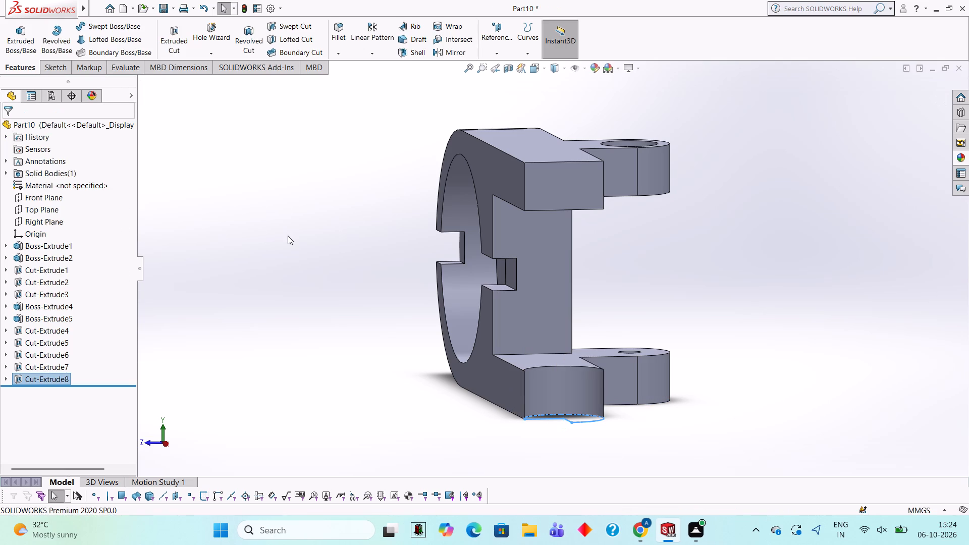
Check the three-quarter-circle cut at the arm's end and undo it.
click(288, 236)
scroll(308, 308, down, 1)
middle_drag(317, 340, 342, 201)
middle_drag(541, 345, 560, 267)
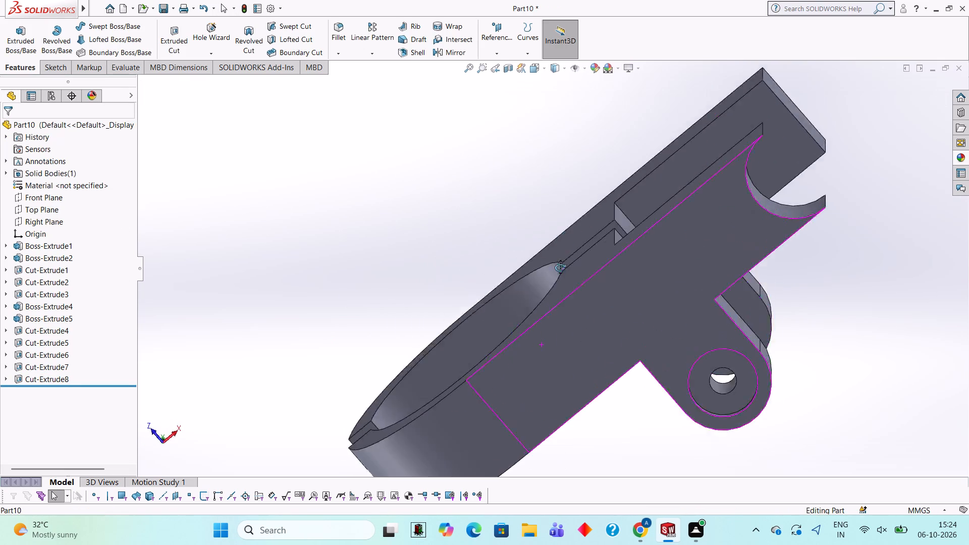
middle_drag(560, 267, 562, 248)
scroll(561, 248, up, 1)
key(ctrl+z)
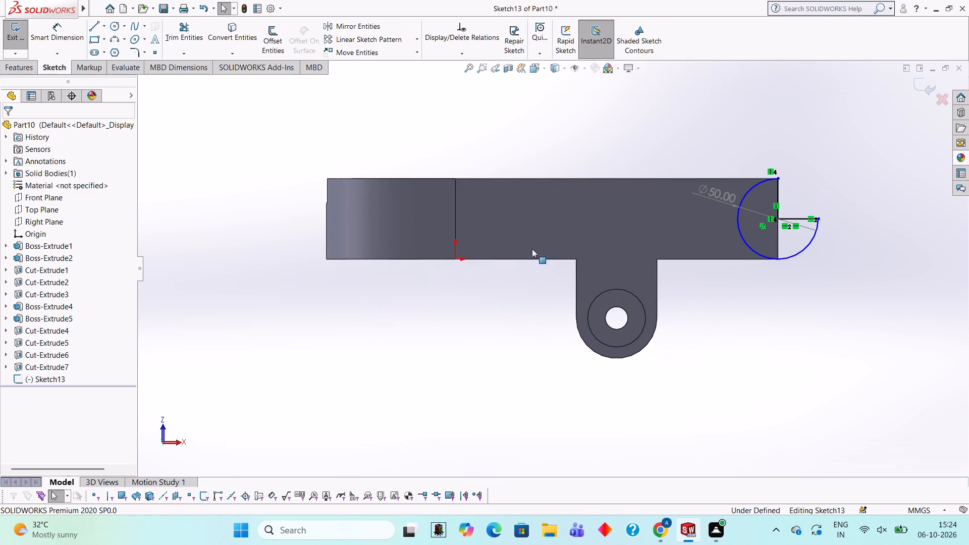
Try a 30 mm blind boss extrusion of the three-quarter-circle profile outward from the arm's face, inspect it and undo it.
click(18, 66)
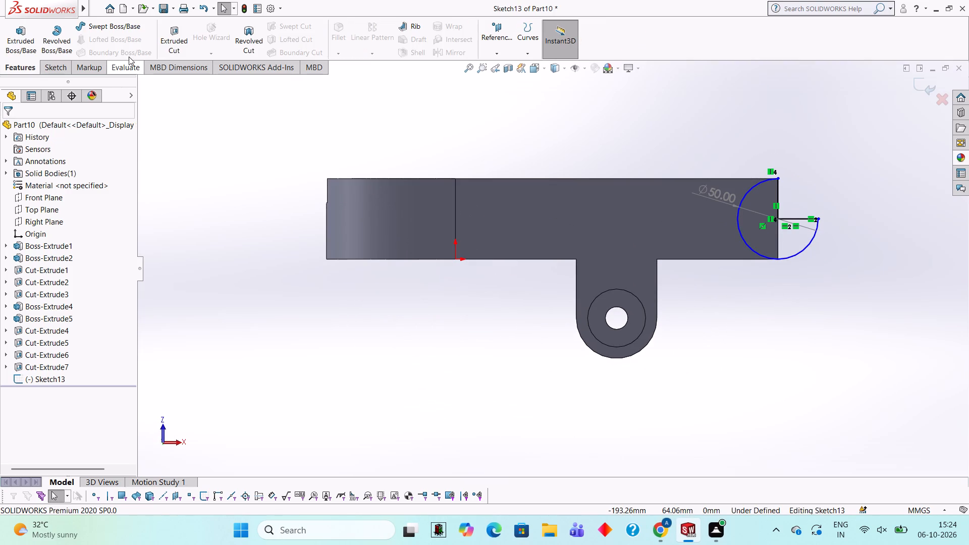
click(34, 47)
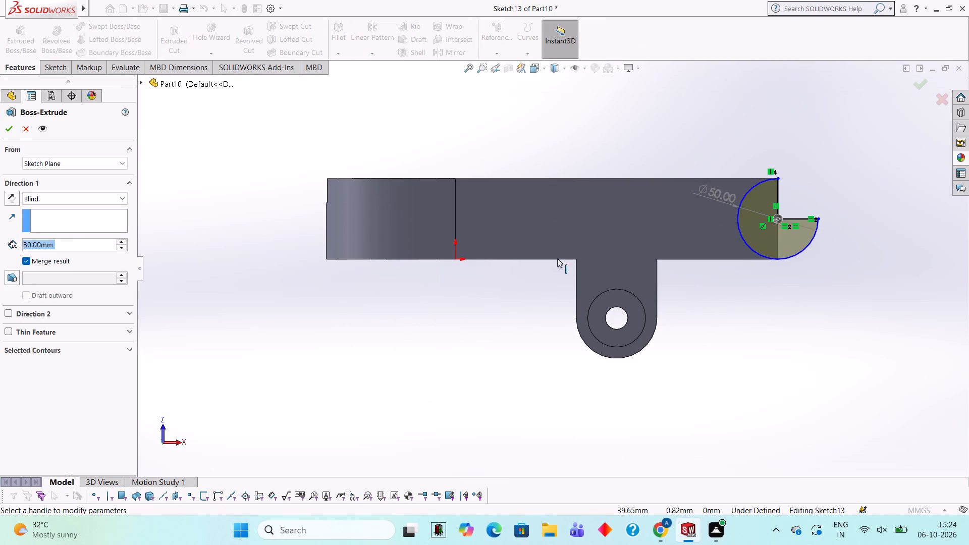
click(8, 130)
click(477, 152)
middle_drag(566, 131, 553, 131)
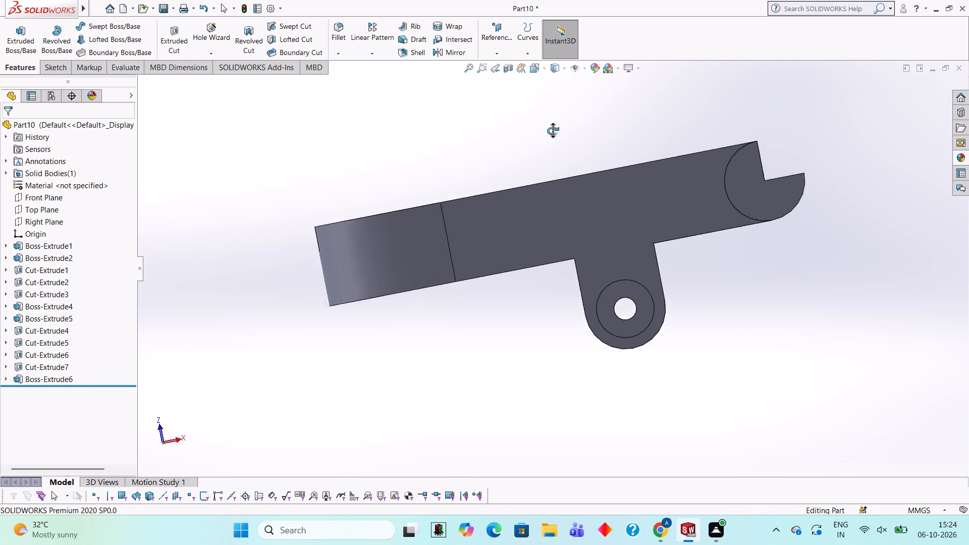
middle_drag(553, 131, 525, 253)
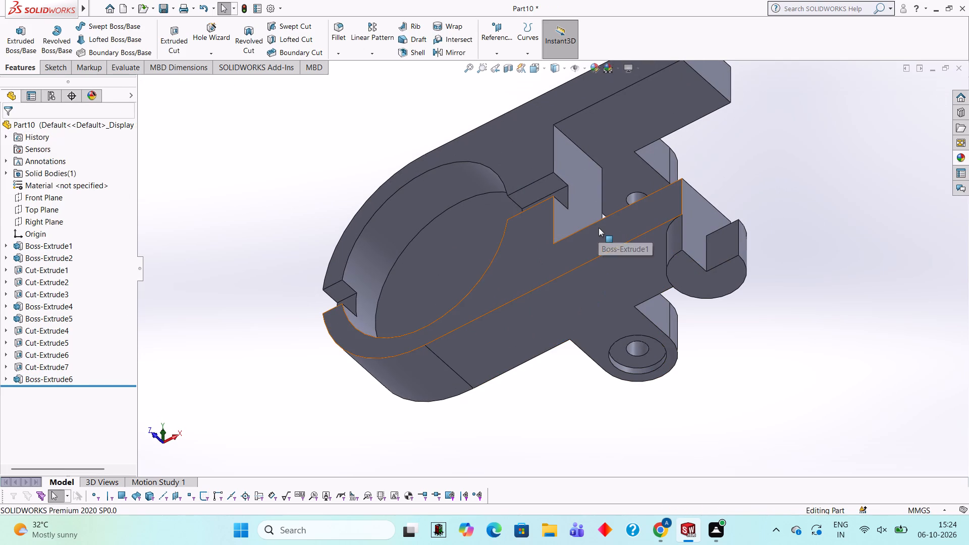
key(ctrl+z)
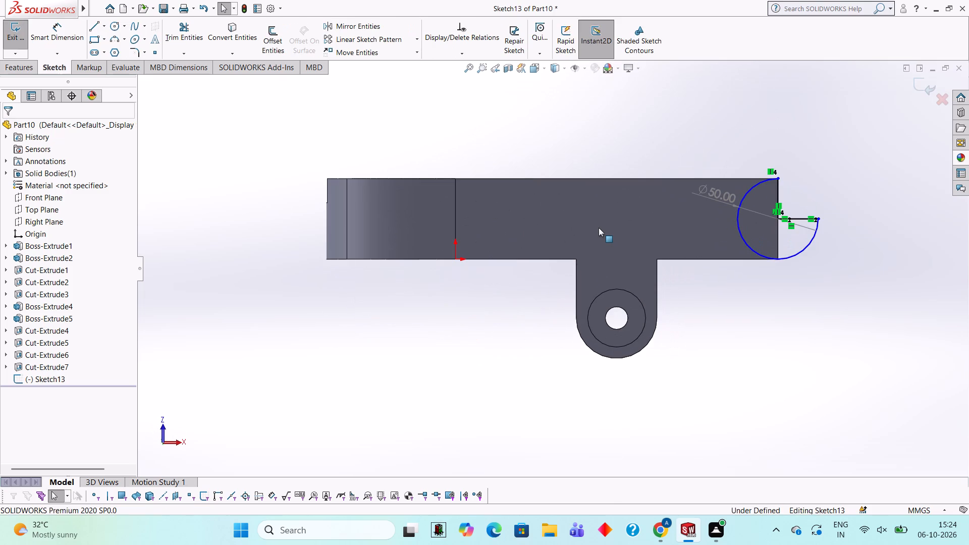
Extrude the three-quarter-circle profile as a 30 mm blind boss in the reversed direction, into the arm, with the result merged.
click(21, 62)
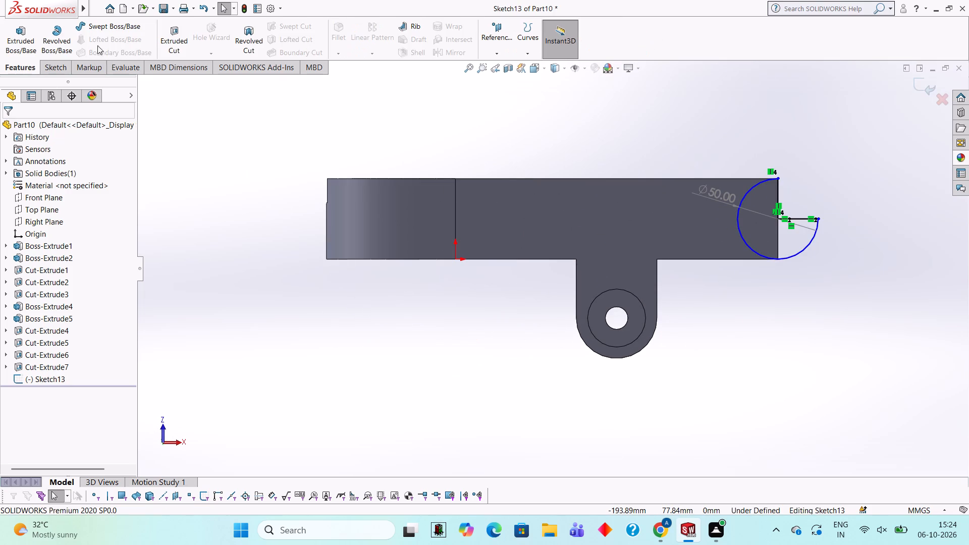
click(31, 33)
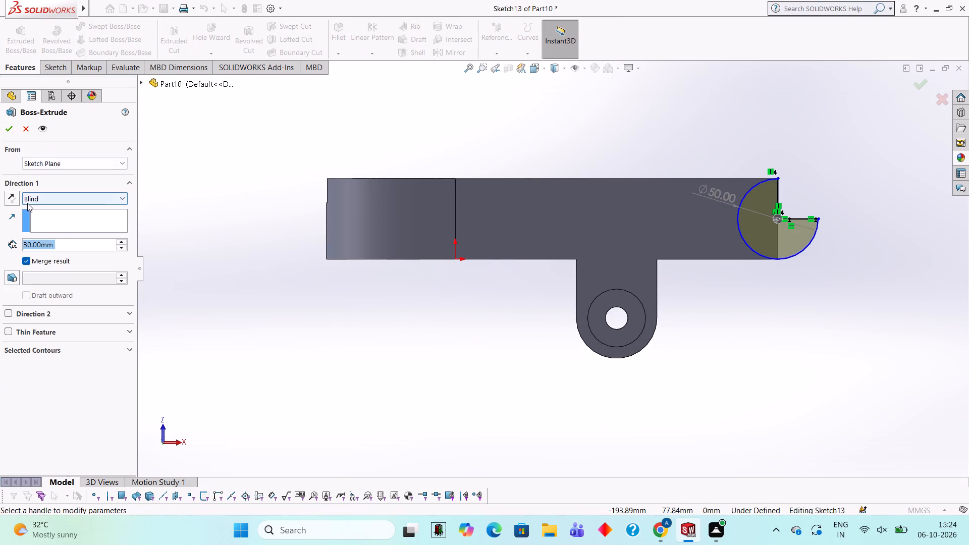
click(5, 194)
click(9, 130)
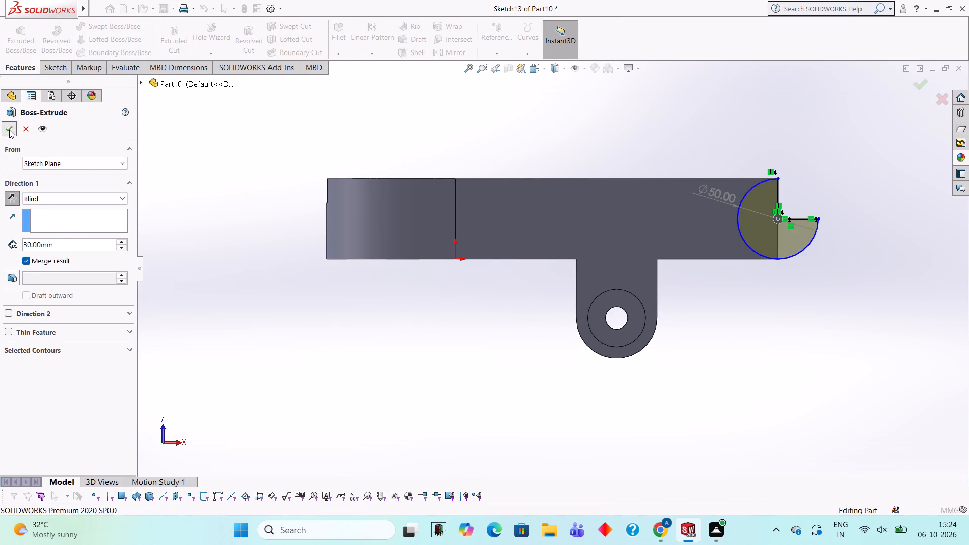
click(252, 212)
middle_drag(270, 186, 248, 296)
scroll(270, 186, down, 1)
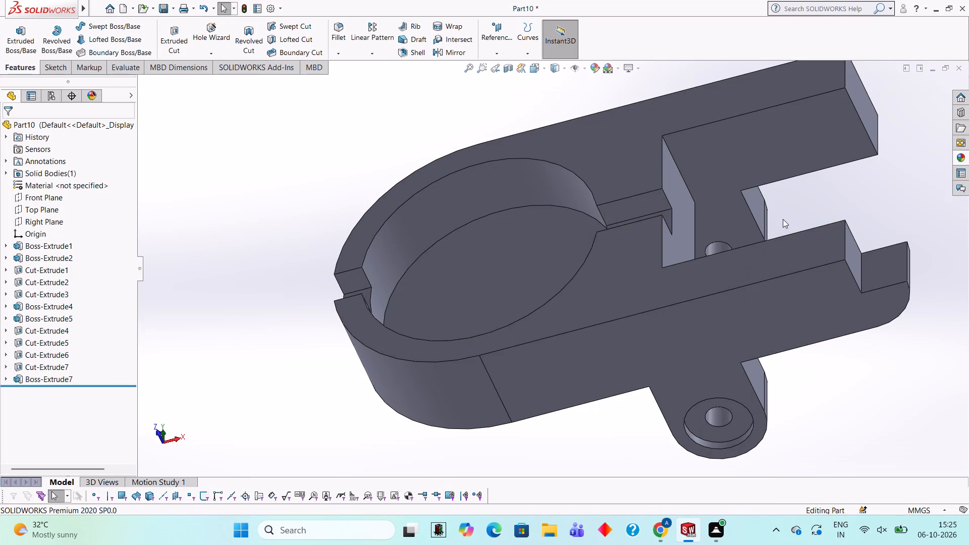
On the opposite arm's outer face, sketch 25 mm lines from the free-end edge's midpoint horizontally outward and vertically to the lug-side corner.
middle_drag(829, 205, 795, 337)
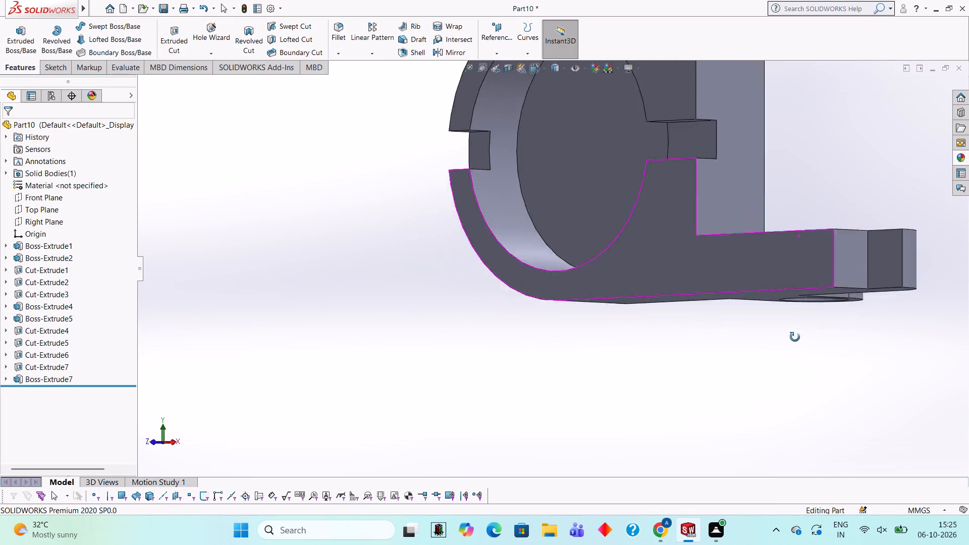
middle_drag(795, 337, 771, 338)
scroll(776, 324, up, 4)
middle_drag(858, 159, 745, 390)
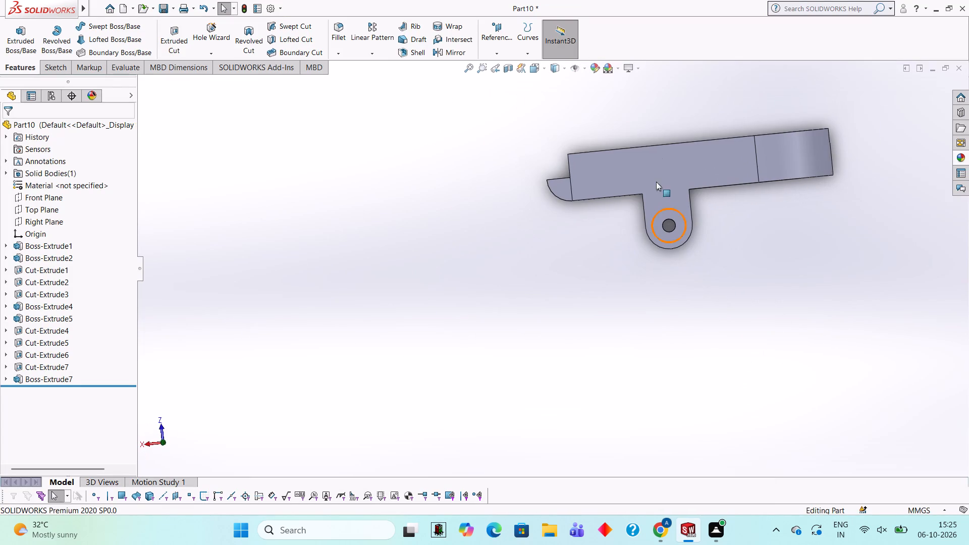
click(586, 179)
click(630, 151)
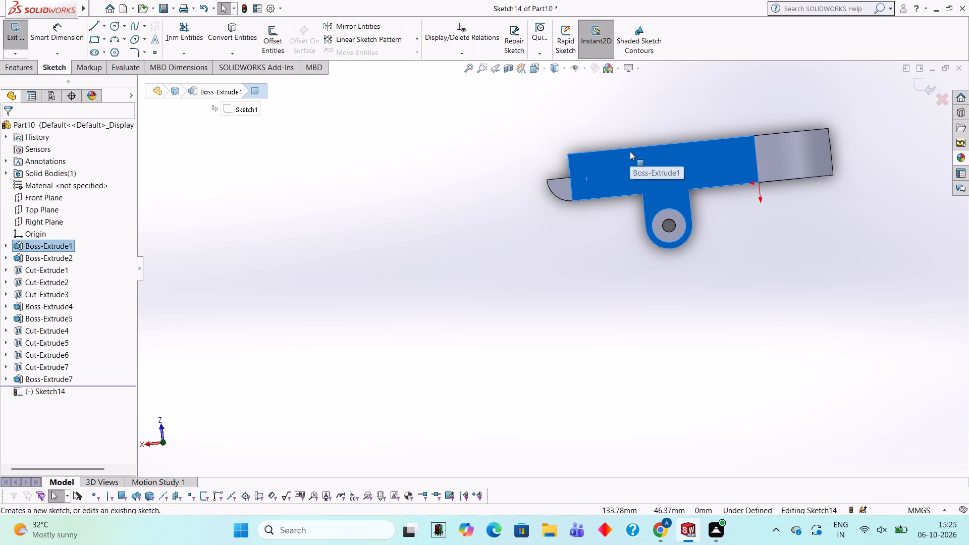
key(ctrl+8)
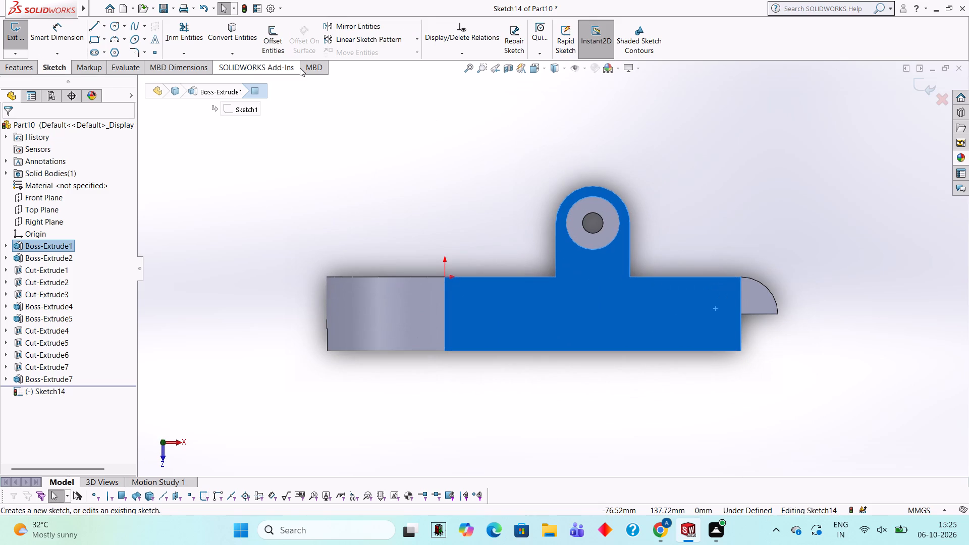
click(91, 30)
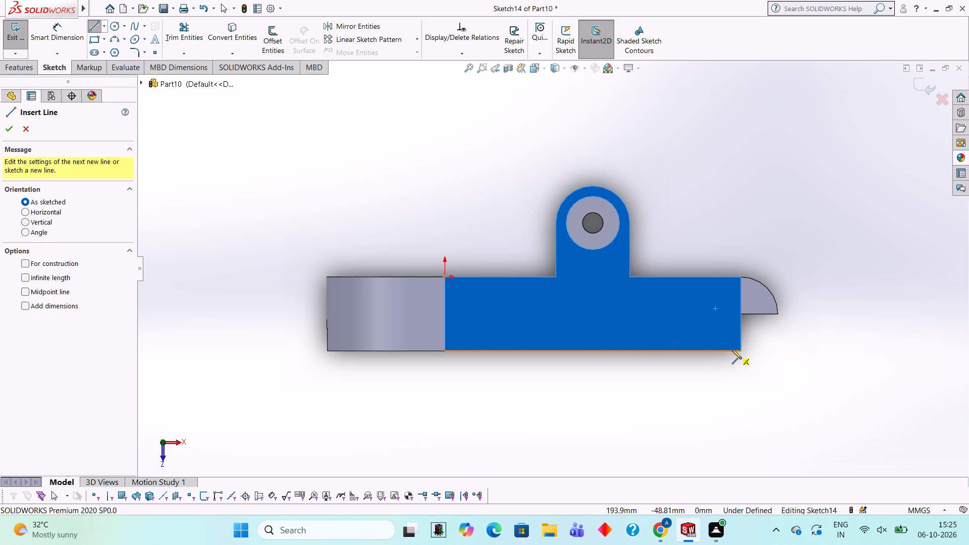
click(739, 314)
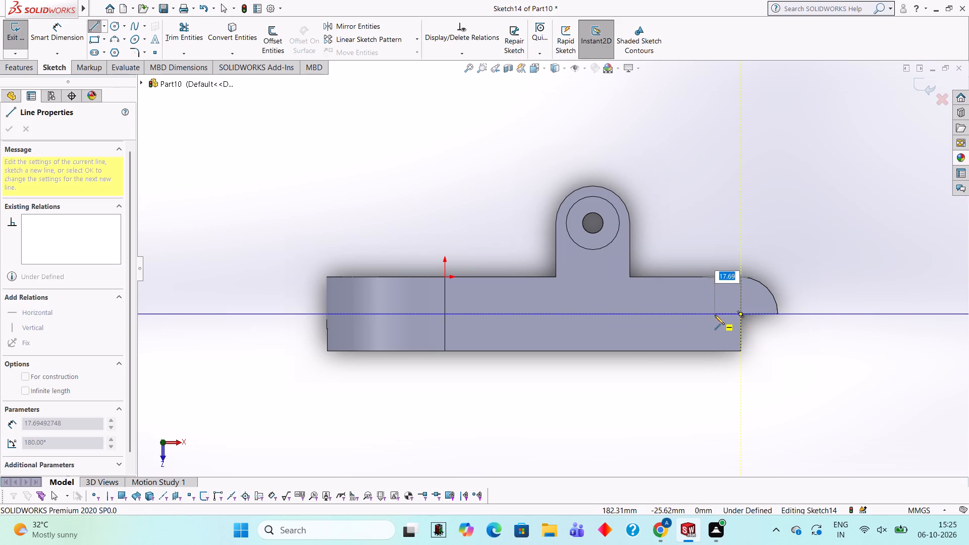
click(779, 311)
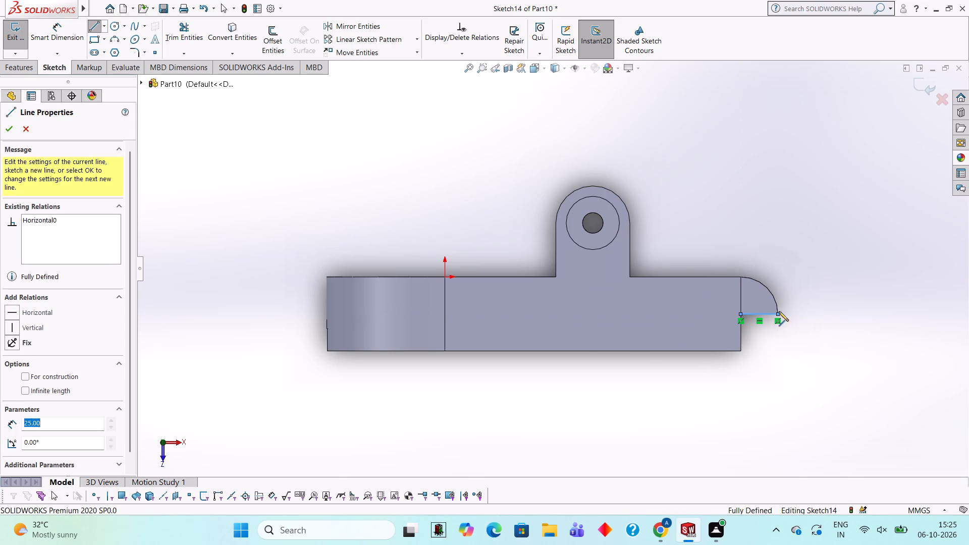
key(Escape)
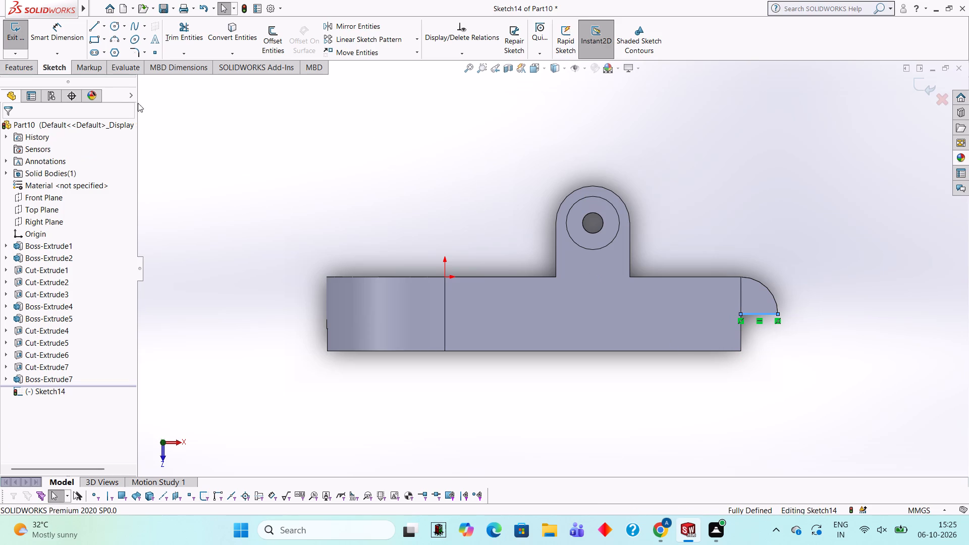
click(89, 25)
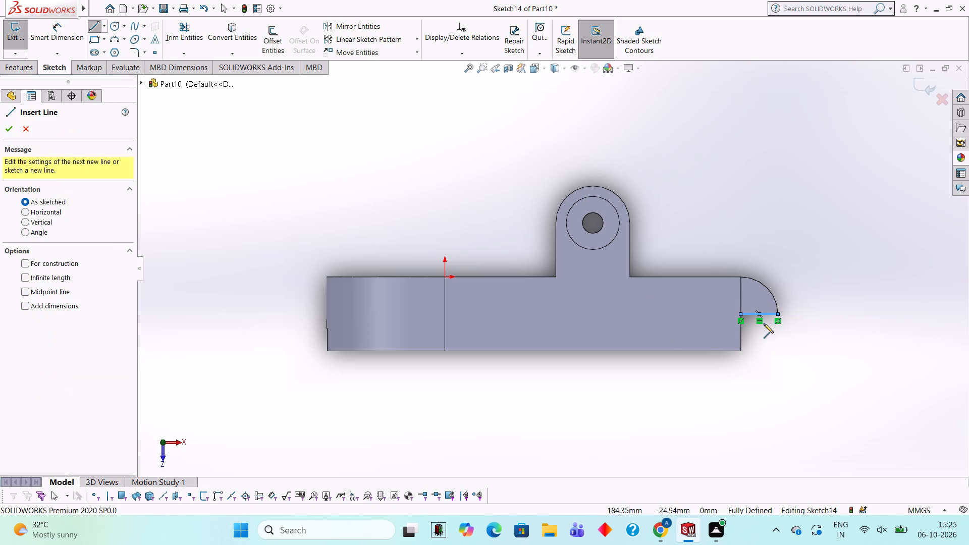
click(739, 314)
click(740, 277)
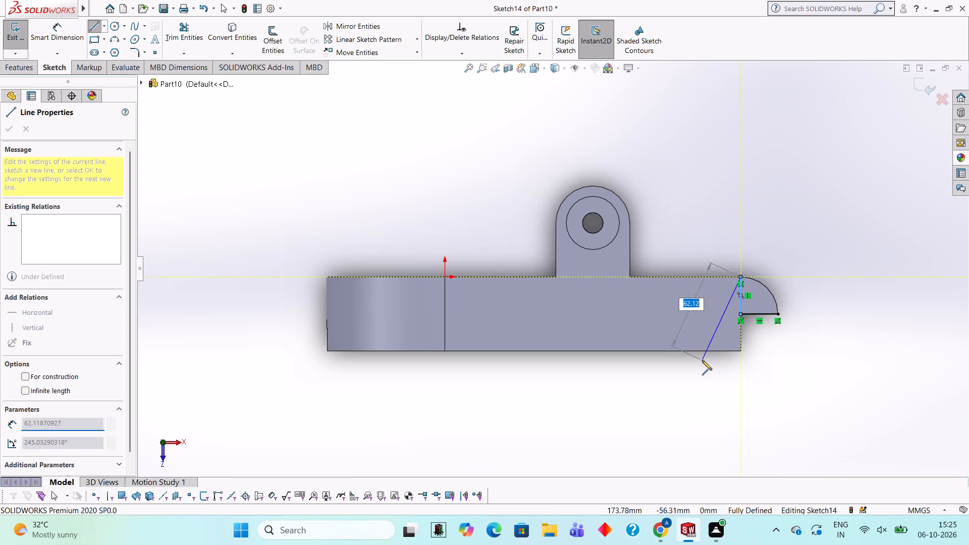
key(Escape)
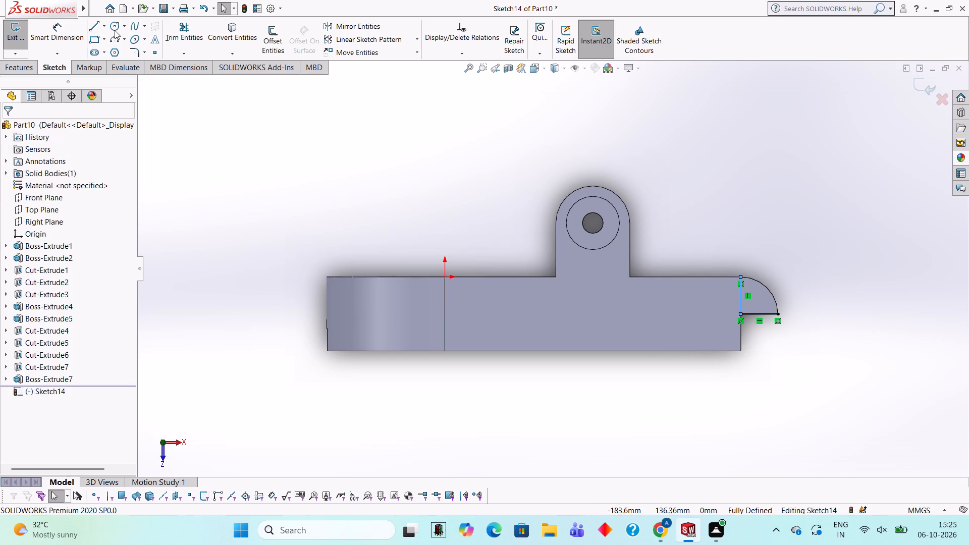
Add a 50 mm diameter circle centred where the two lines meet and trim away its three-quarter arc, leaving a quarter-circle profile.
click(115, 30)
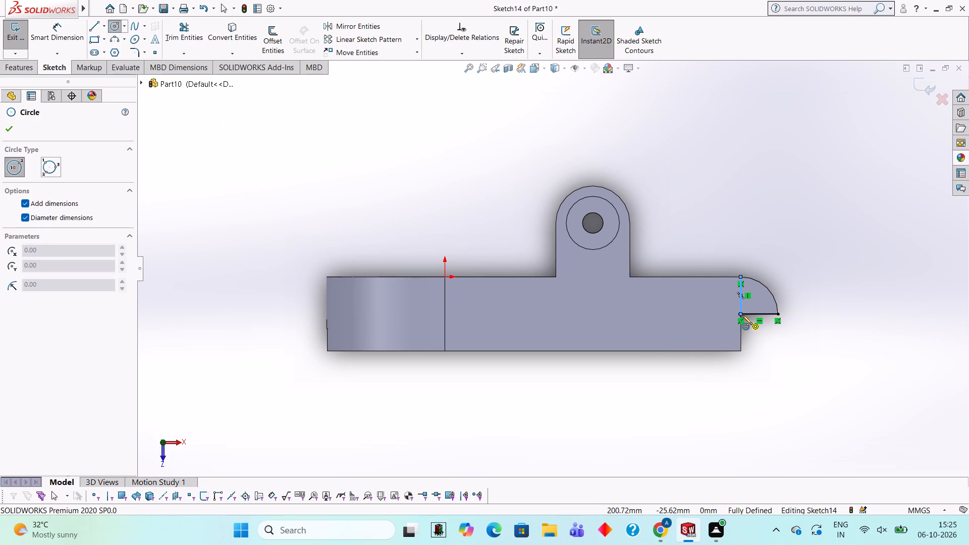
click(740, 315)
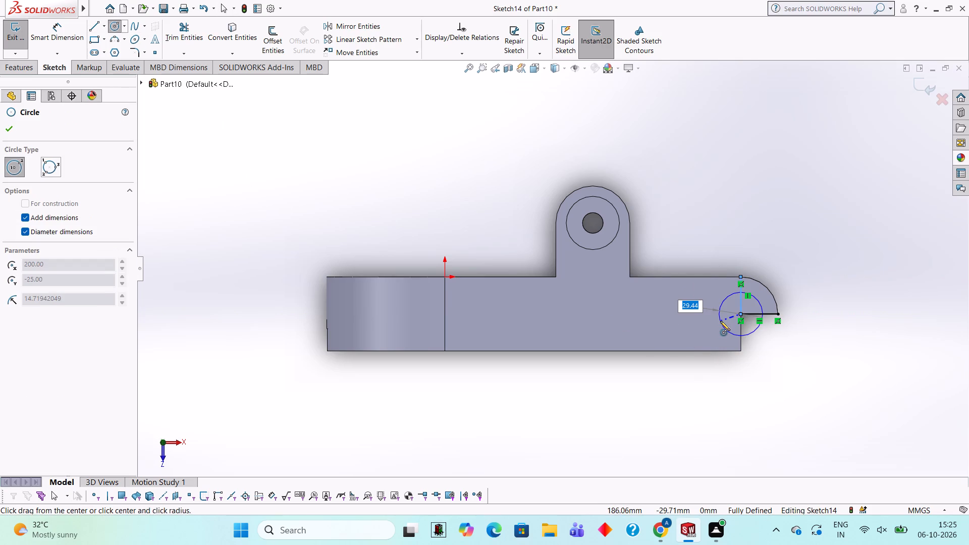
text(50)
key(Return)
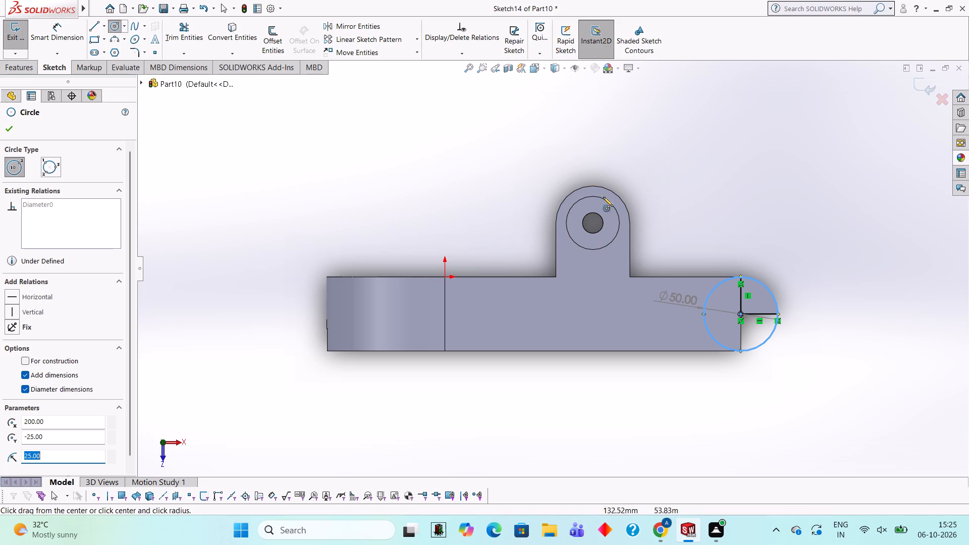
click(180, 39)
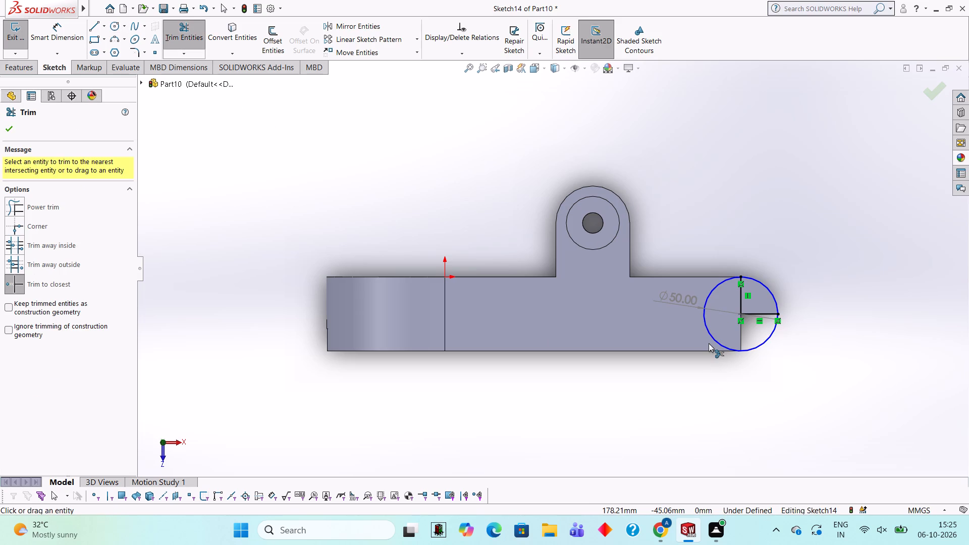
click(712, 336)
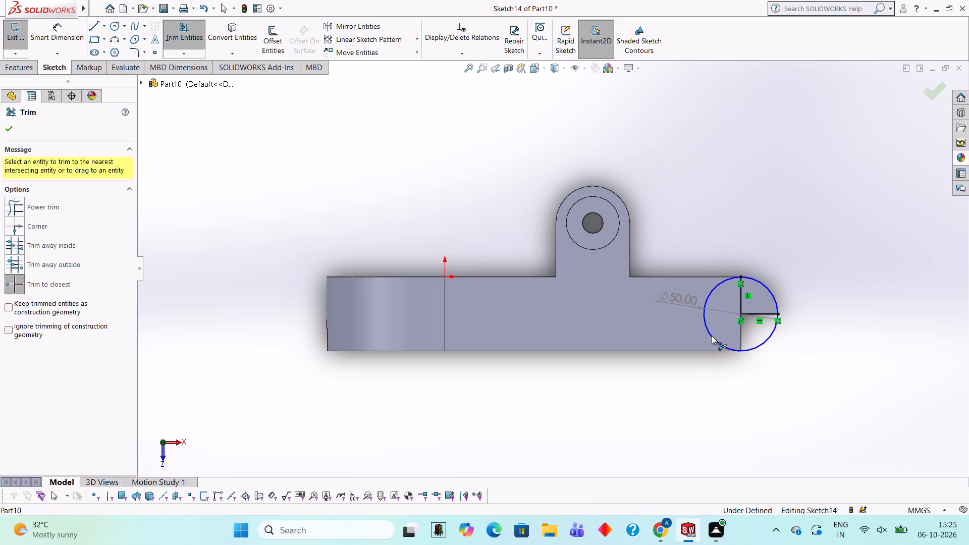
Extrude the quarter-circle profile as a 30 mm blind boss in the reversed direction, along the opposite arm's thickness.
middle_drag(728, 387, 707, 208)
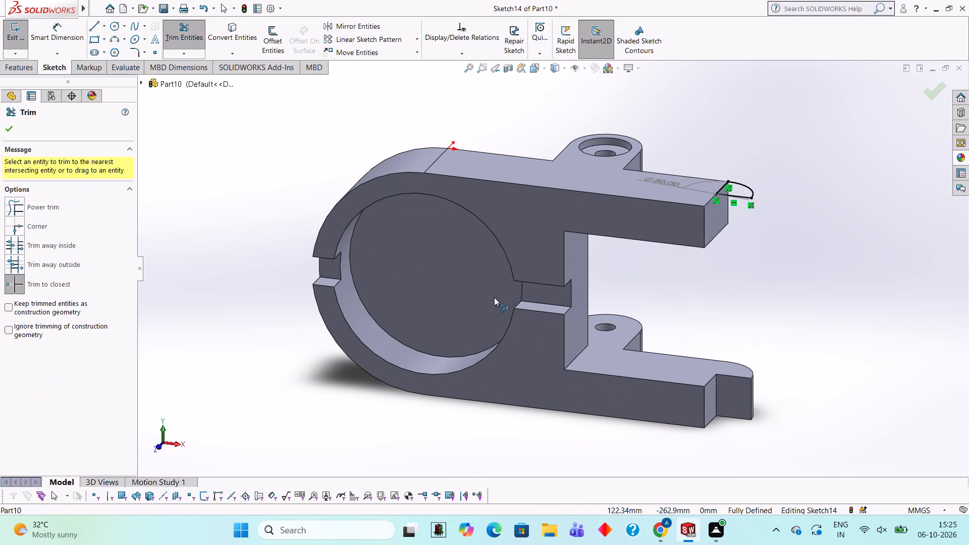
click(27, 72)
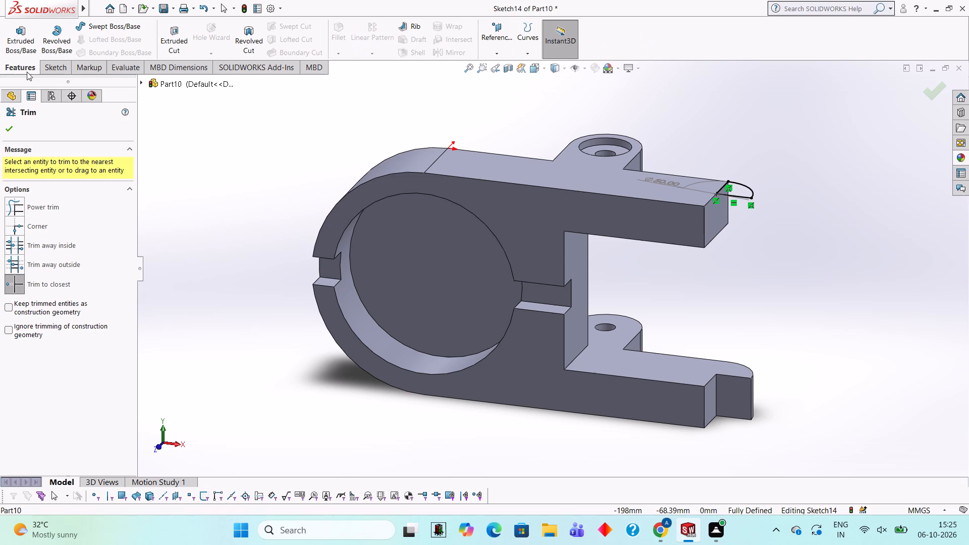
click(27, 47)
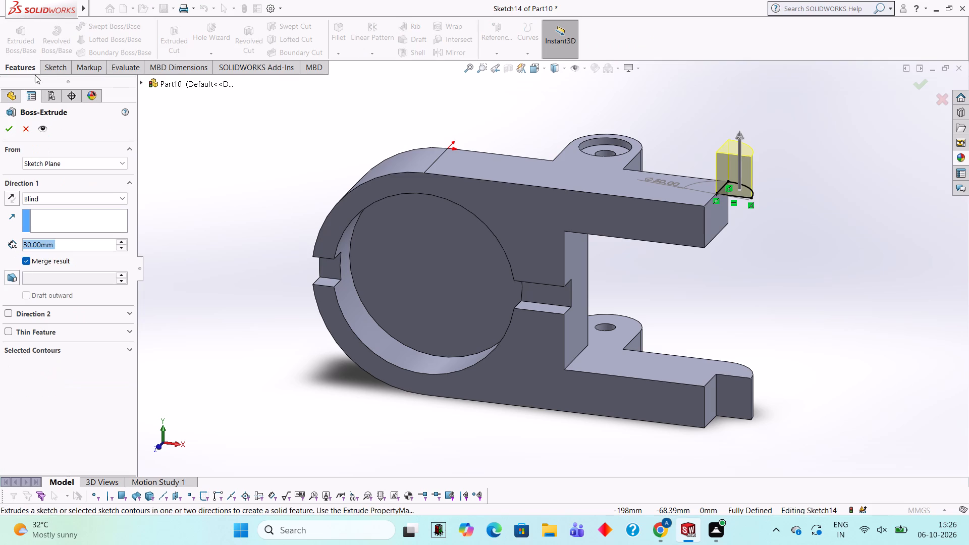
click(12, 193)
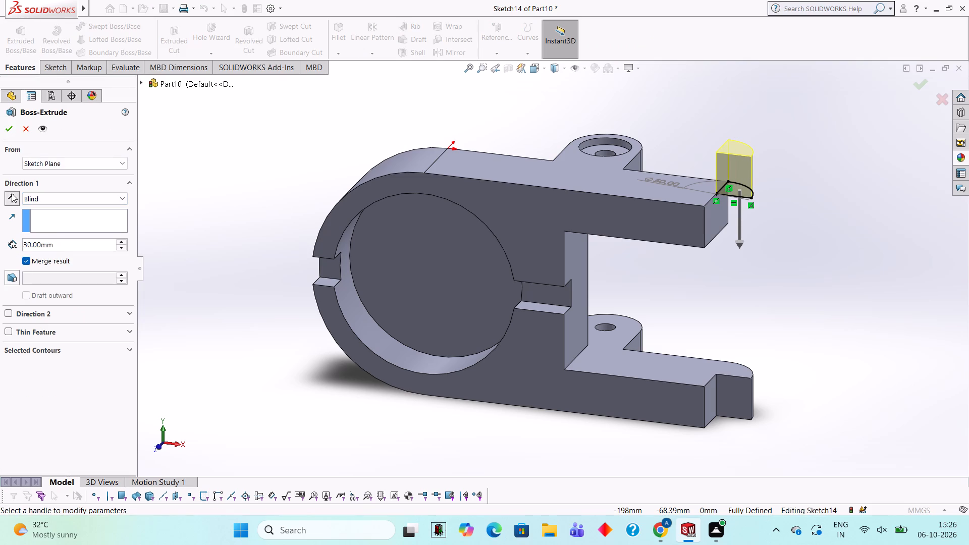
click(9, 131)
click(191, 133)
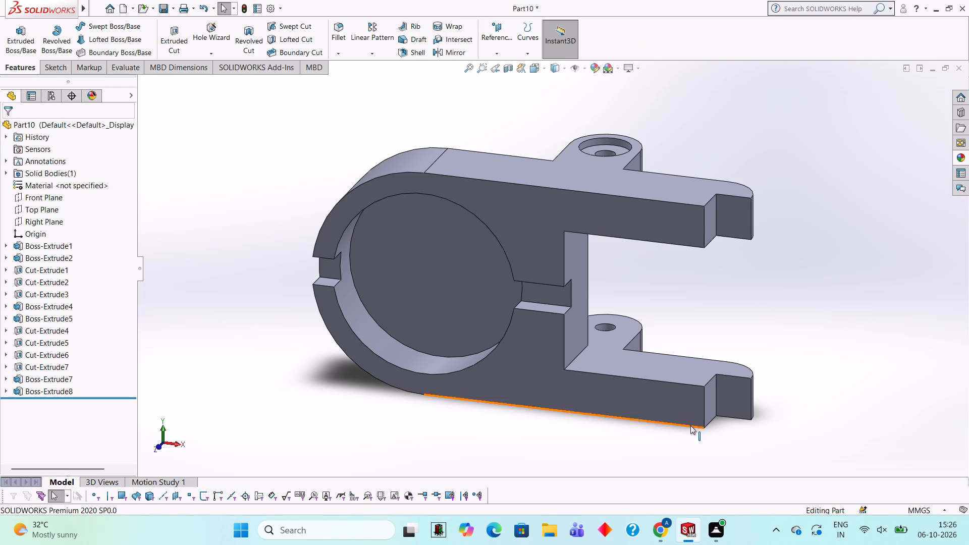
On the lower arm's outer face, sketch a 36 mm diameter circle centred on the inner corner of the quarter-round end.
middle_drag(813, 380, 813, 159)
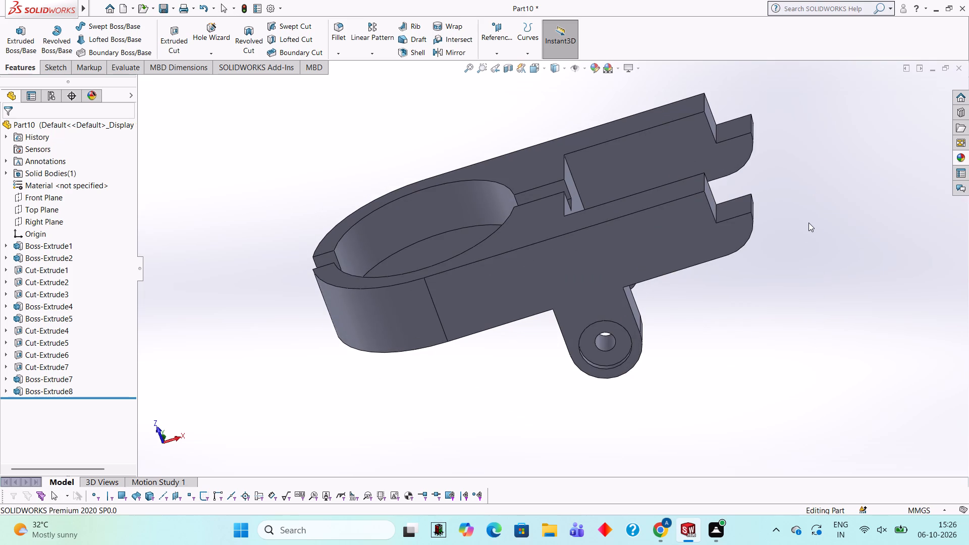
middle_drag(815, 297, 819, 278)
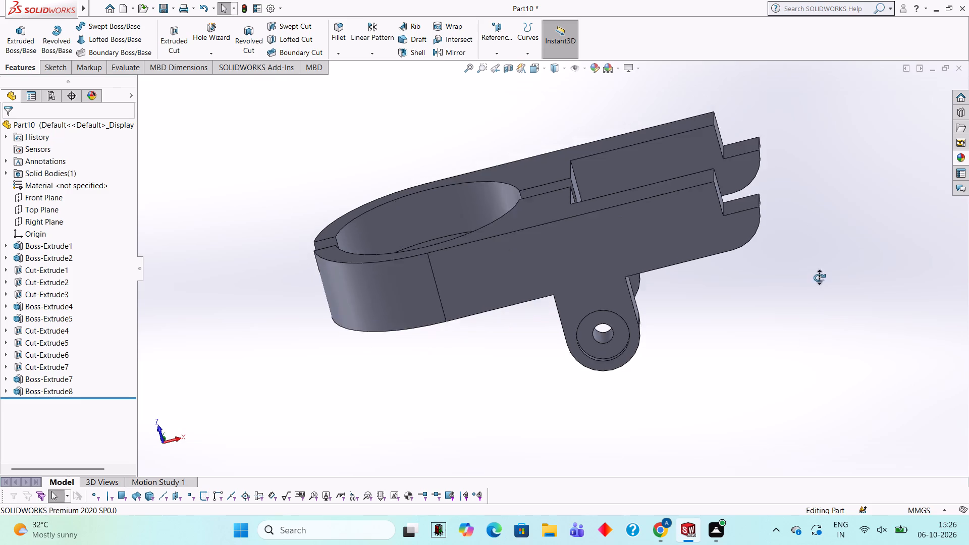
middle_drag(819, 278, 820, 238)
middle_drag(820, 238, 824, 297)
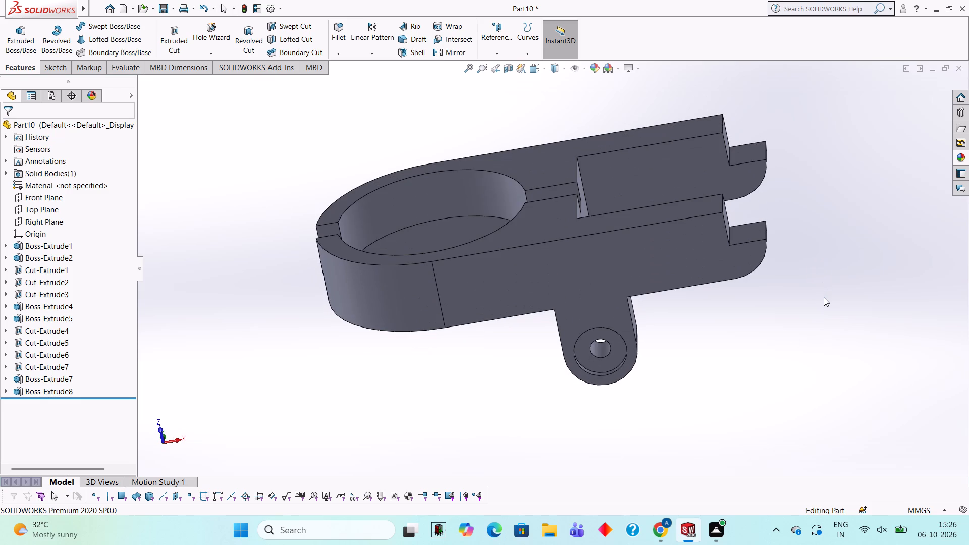
click(587, 264)
click(634, 234)
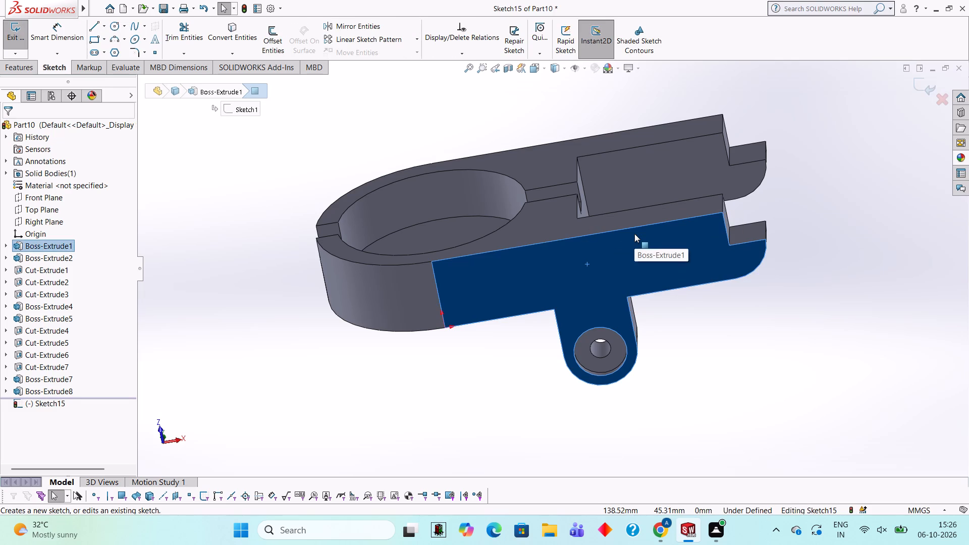
key(ctrl+8)
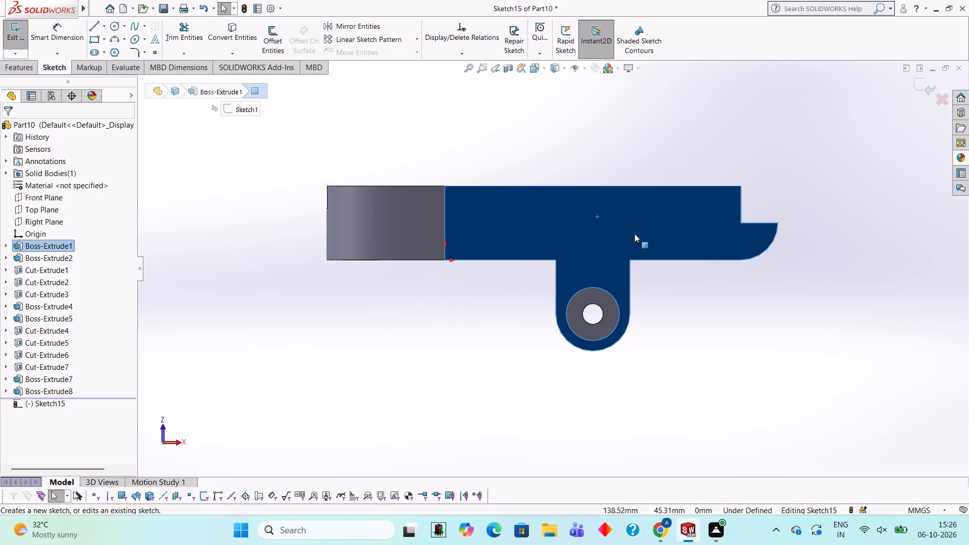
click(113, 27)
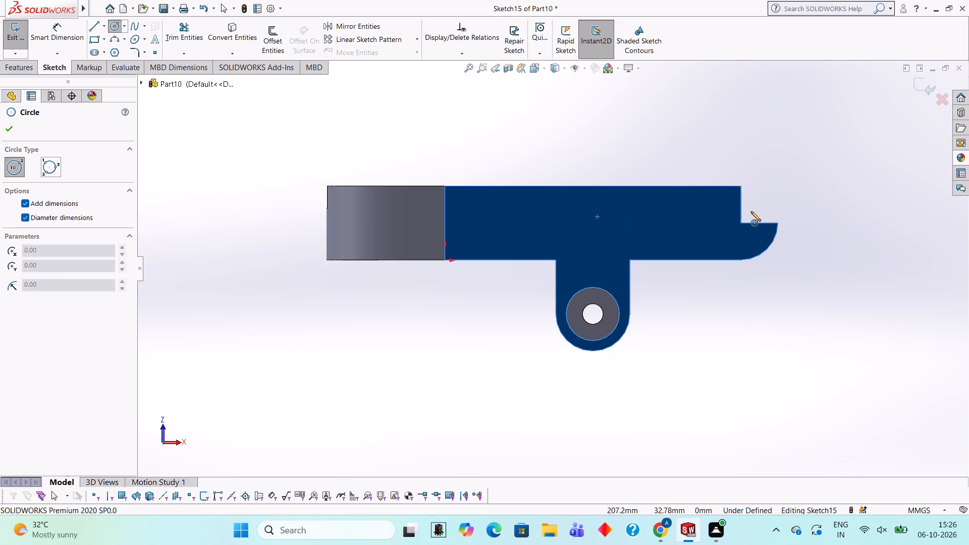
click(739, 222)
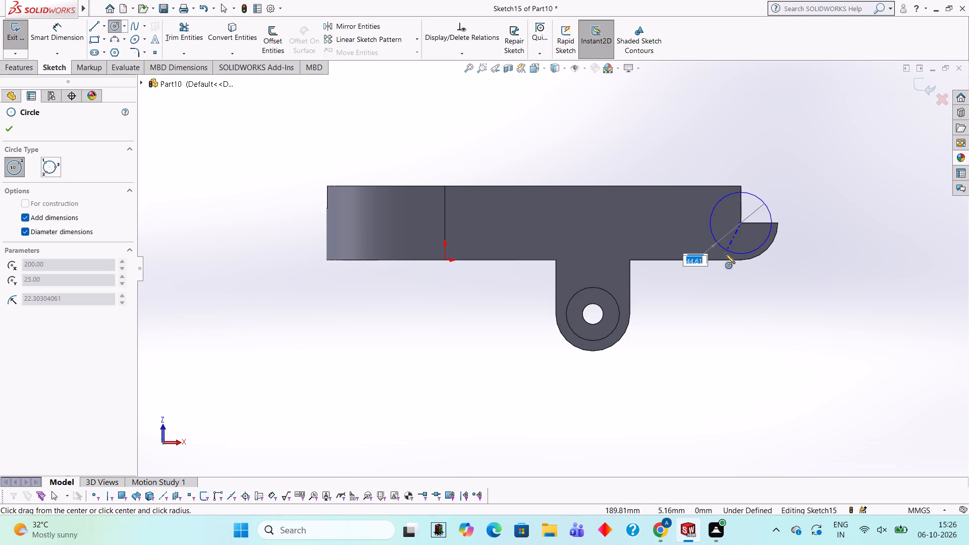
text(36)
key(Return)
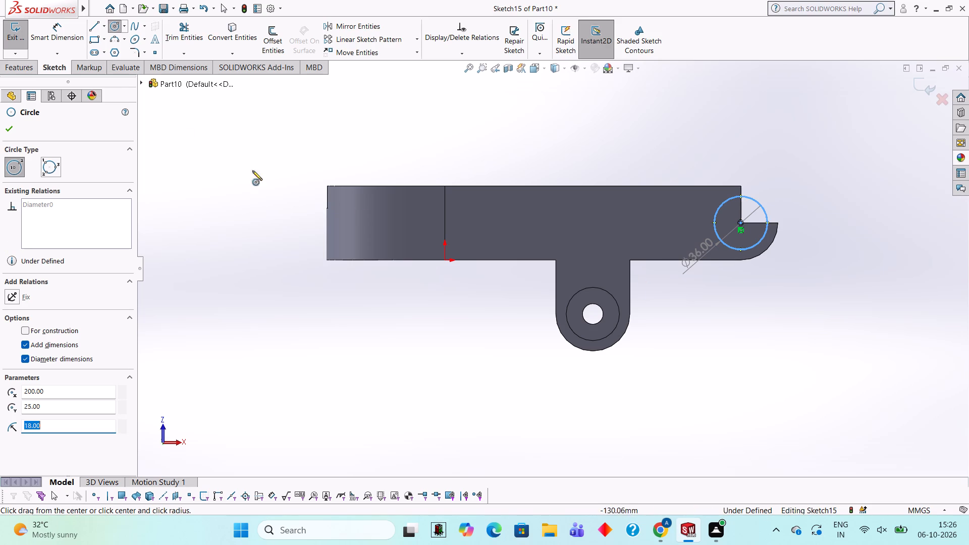
Cut the 36 mm circle 5 mm deep as a blind Extruded Cut into the arm's outer face.
click(26, 73)
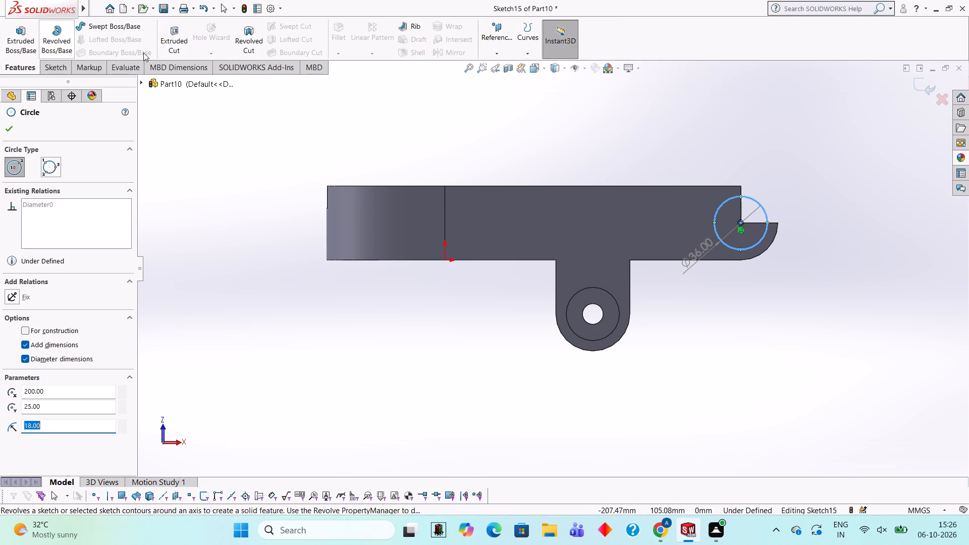
click(164, 48)
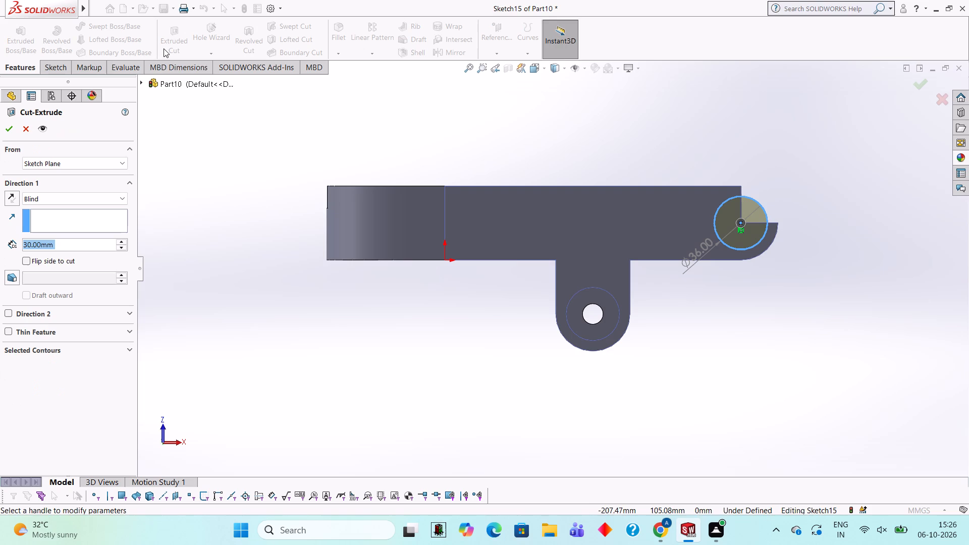
middle_drag(452, 128, 432, 302)
click(100, 242)
key(BackSpace)
key(BackSpace)
key(BackSpace)
key(BackSpace)
key(BackSpace)
key(BackSpace)
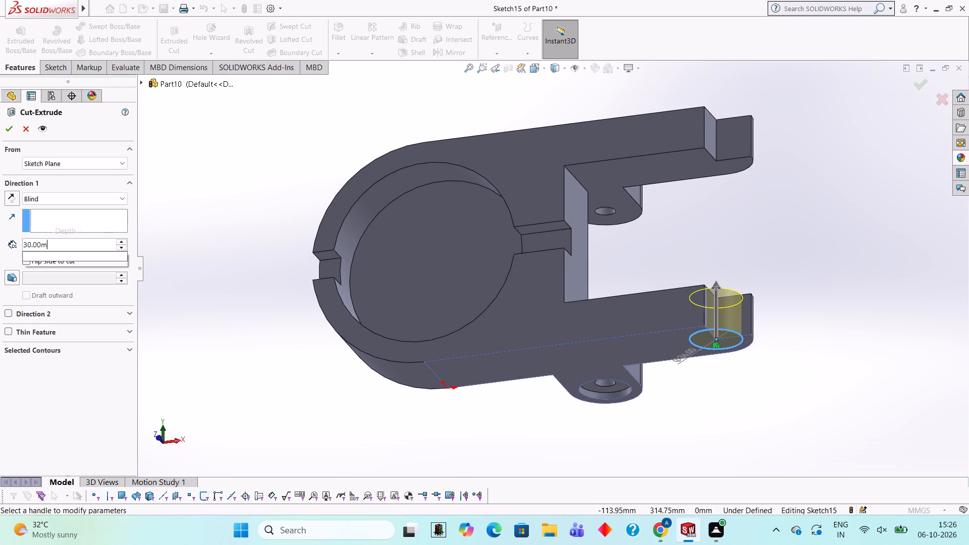
key(BackSpace)
key(5)
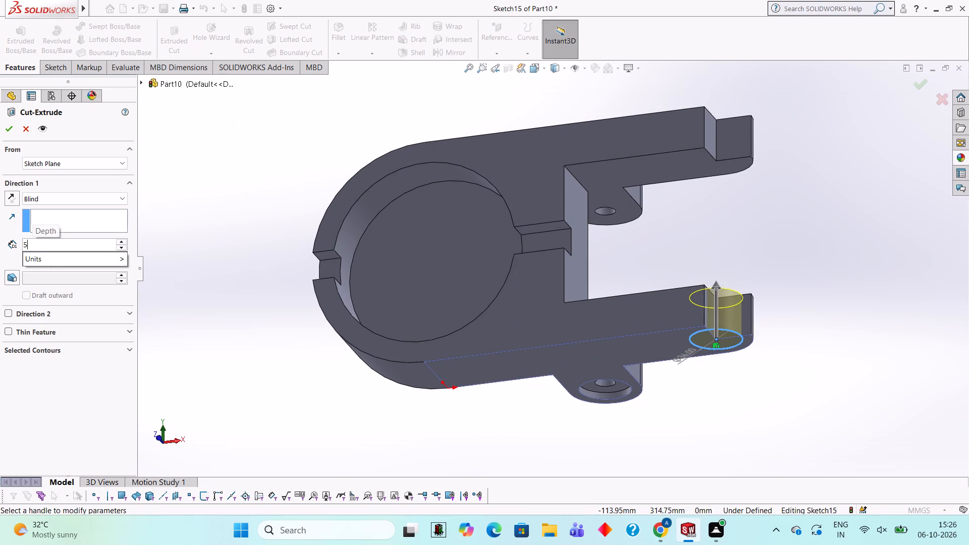
key(Return)
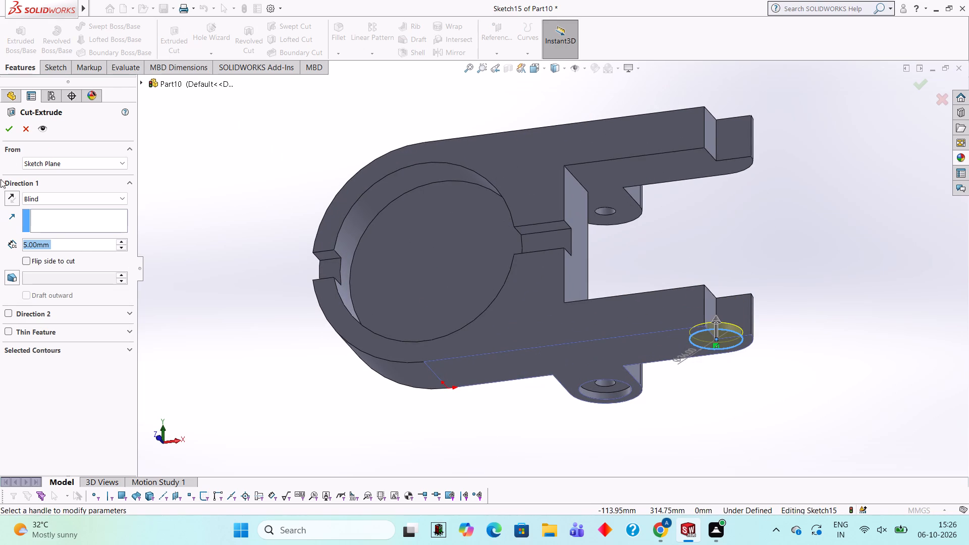
click(12, 130)
click(190, 204)
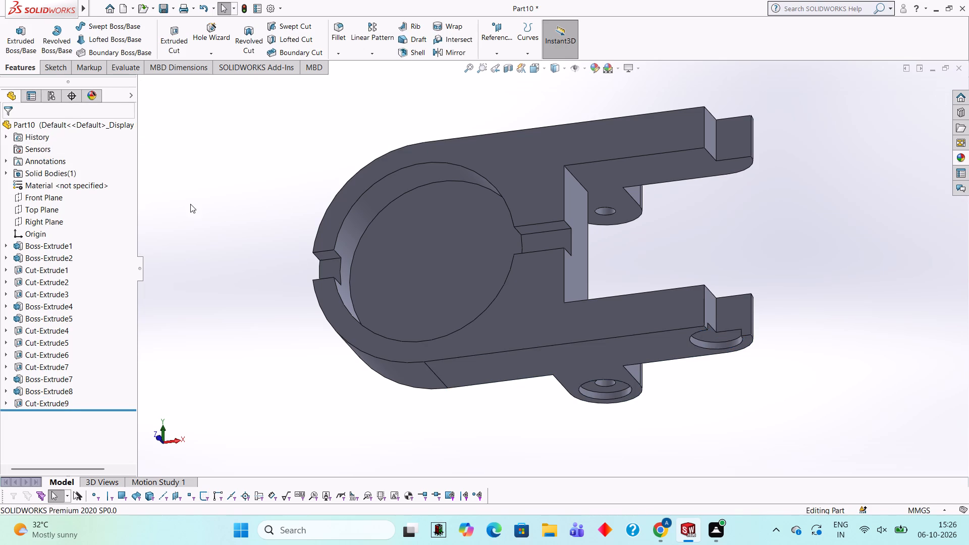
On the floor of the new recess, sketch a 14 mm diameter circle centred on the inner corner of the quarter-round end.
middle_drag(333, 304, 351, 221)
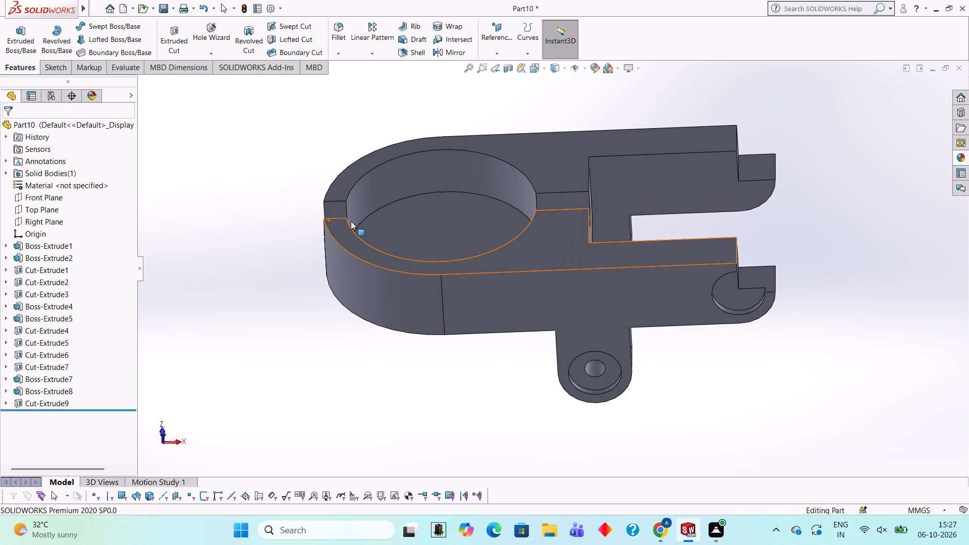
middle_drag(579, 259, 561, 225)
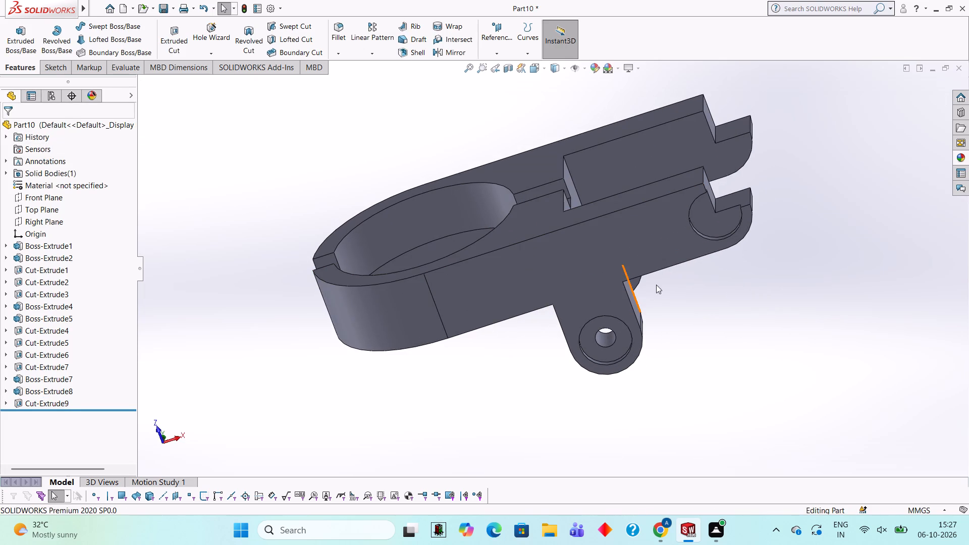
click(706, 220)
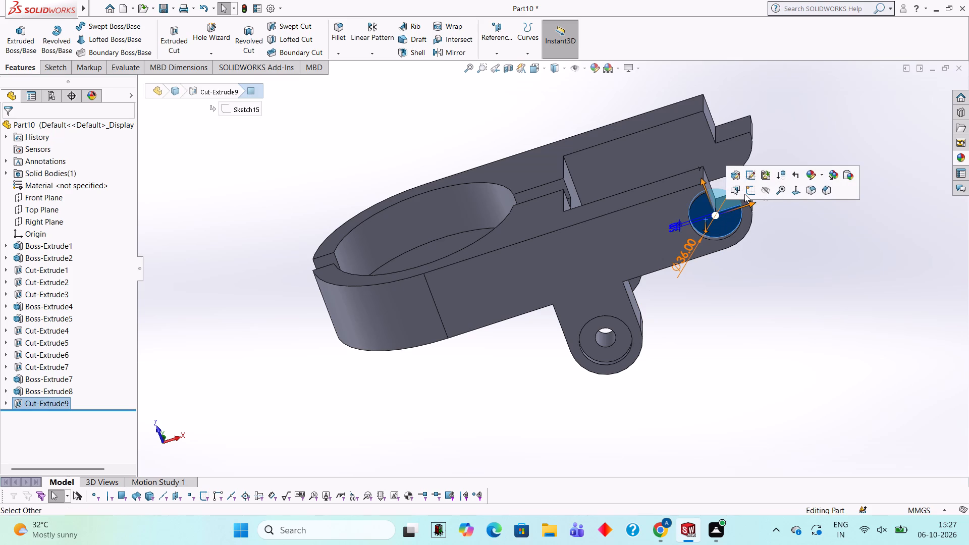
click(754, 186)
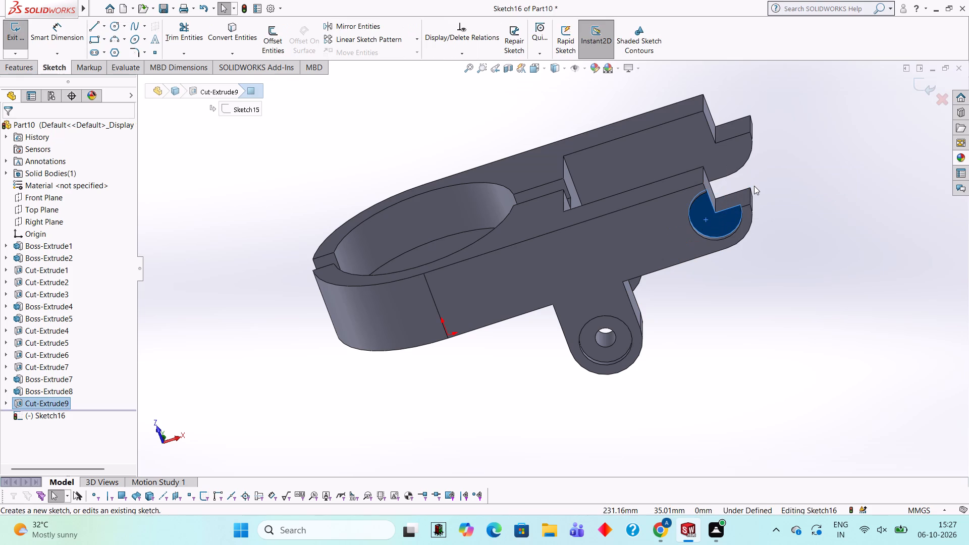
key(ctrl+8)
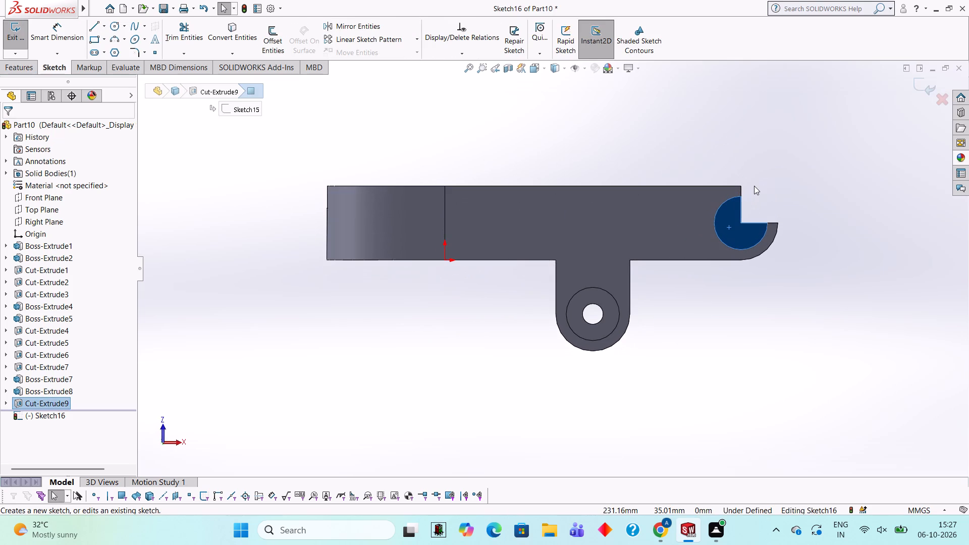
click(117, 28)
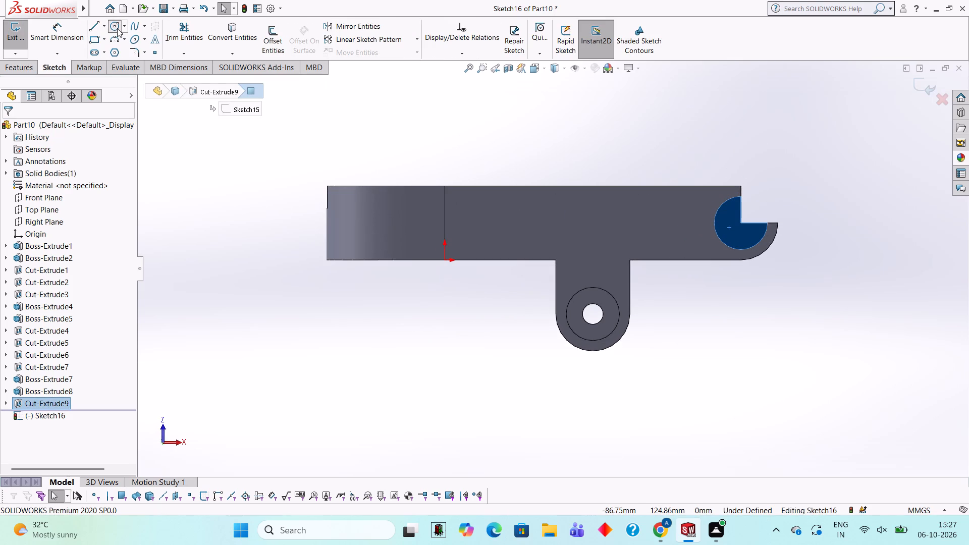
click(741, 225)
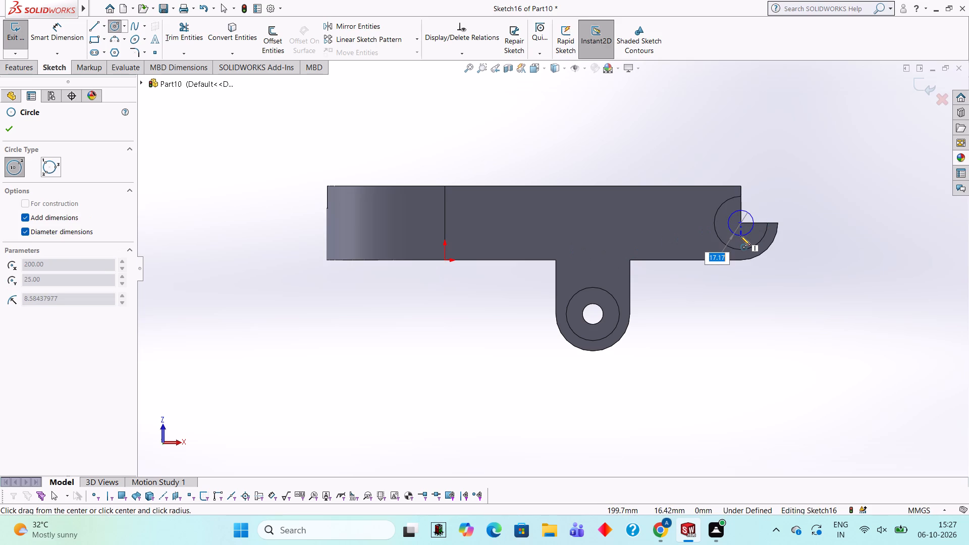
text(14)
key(Return)
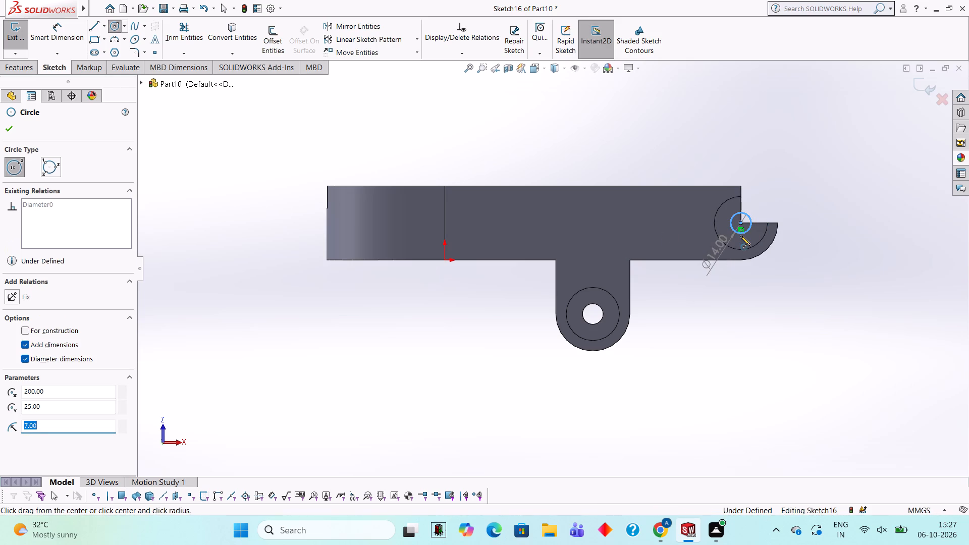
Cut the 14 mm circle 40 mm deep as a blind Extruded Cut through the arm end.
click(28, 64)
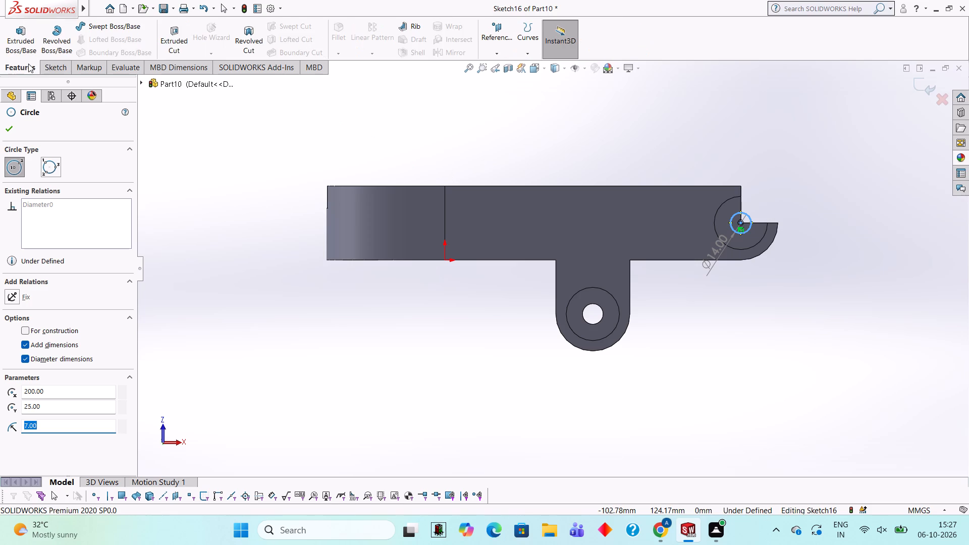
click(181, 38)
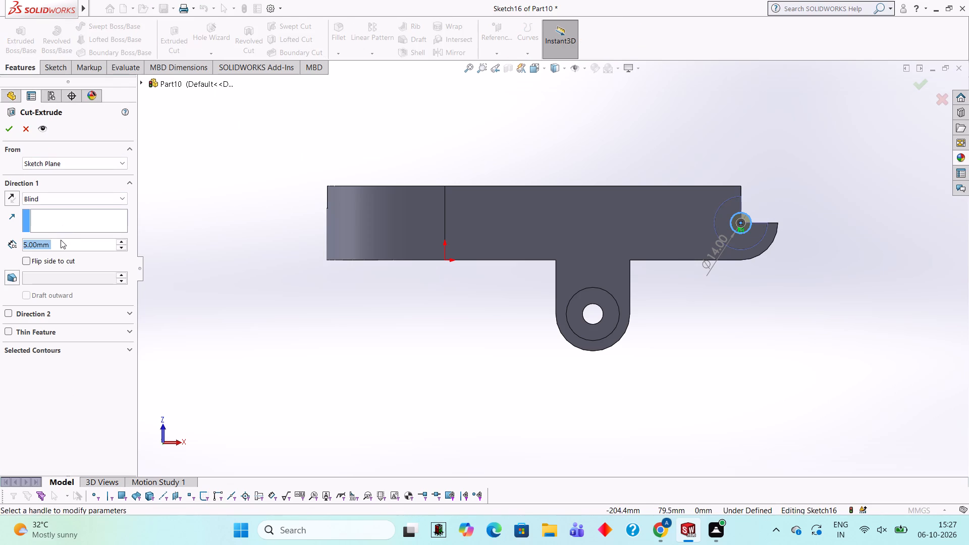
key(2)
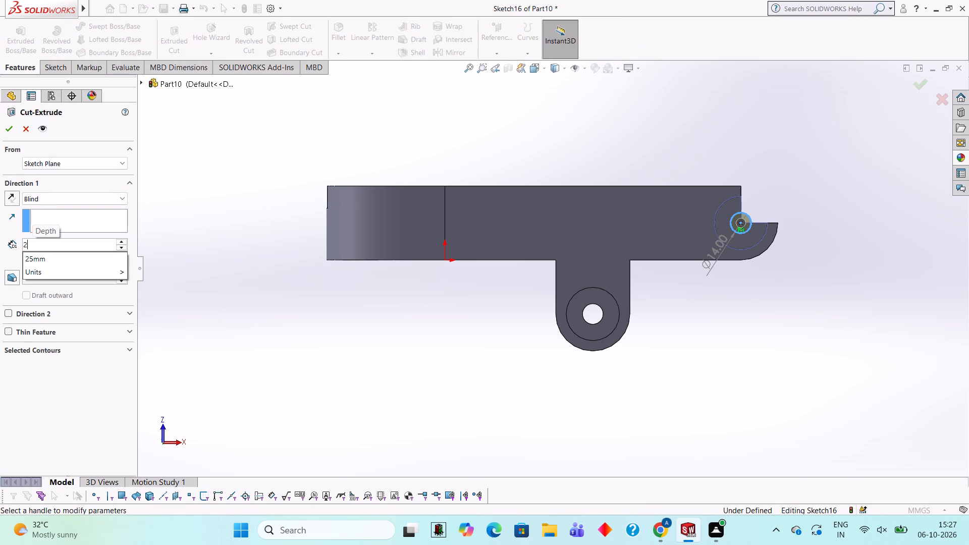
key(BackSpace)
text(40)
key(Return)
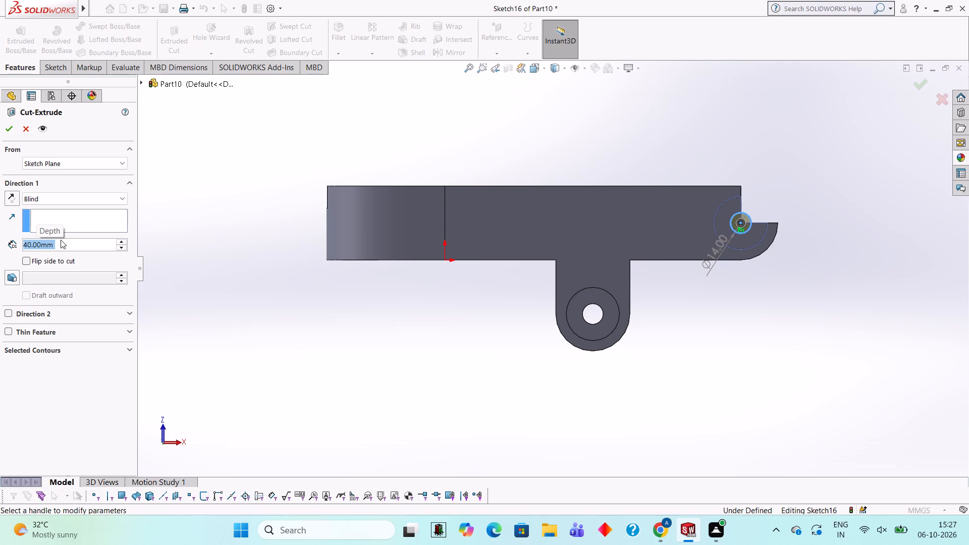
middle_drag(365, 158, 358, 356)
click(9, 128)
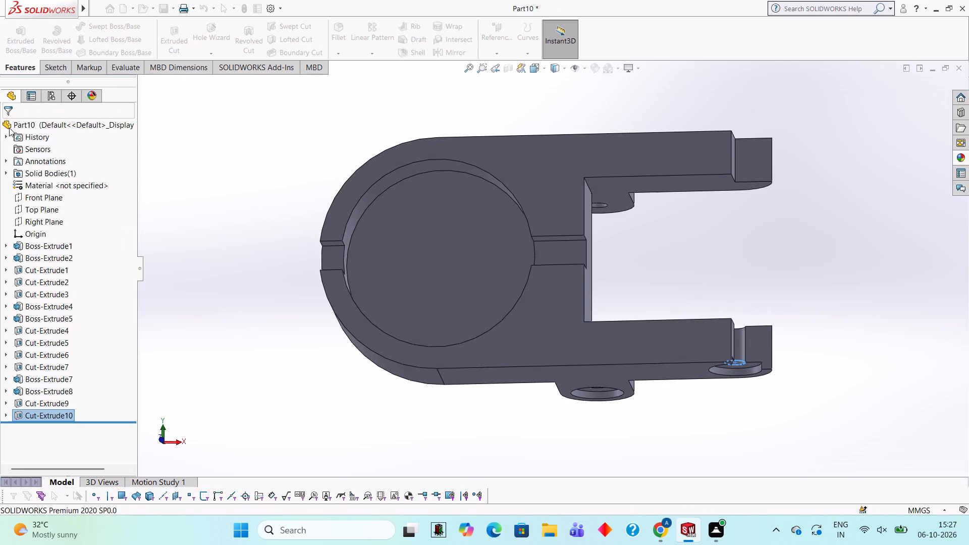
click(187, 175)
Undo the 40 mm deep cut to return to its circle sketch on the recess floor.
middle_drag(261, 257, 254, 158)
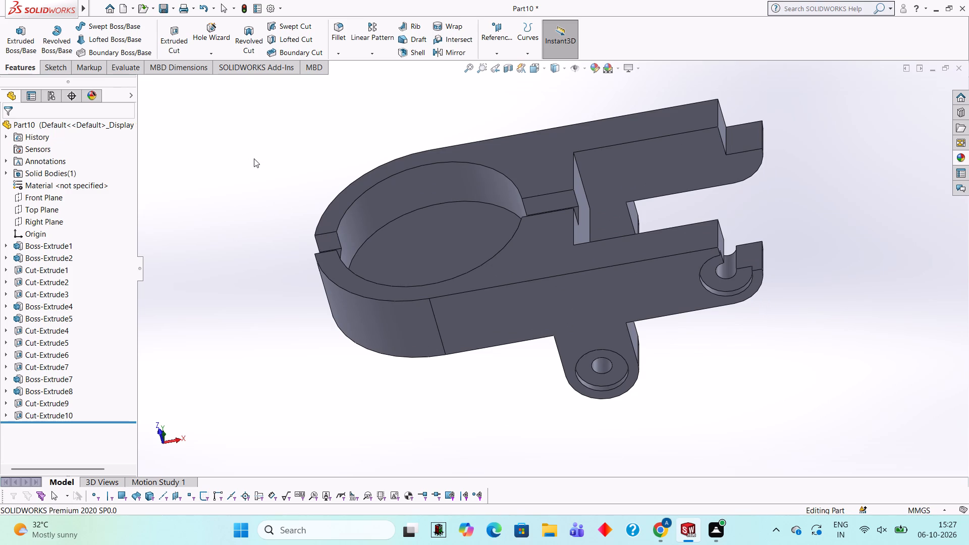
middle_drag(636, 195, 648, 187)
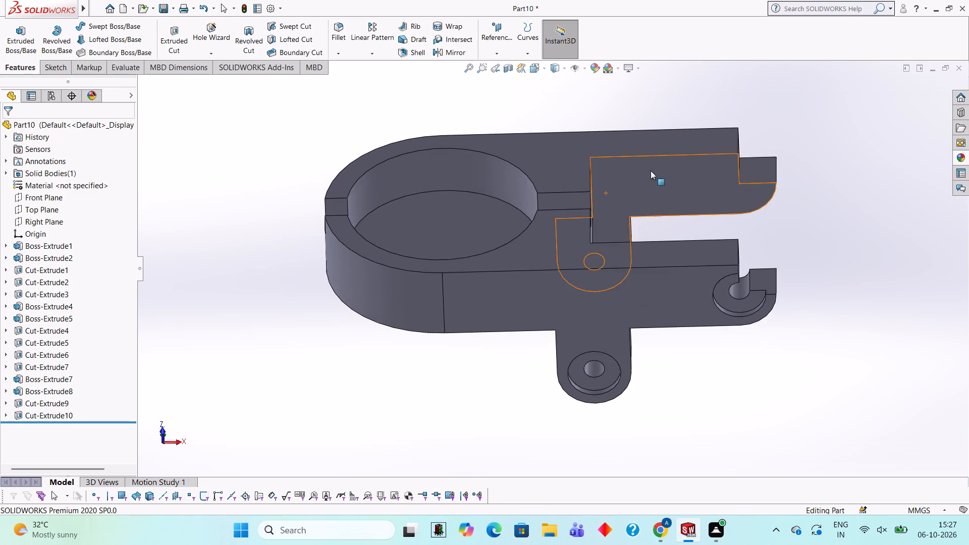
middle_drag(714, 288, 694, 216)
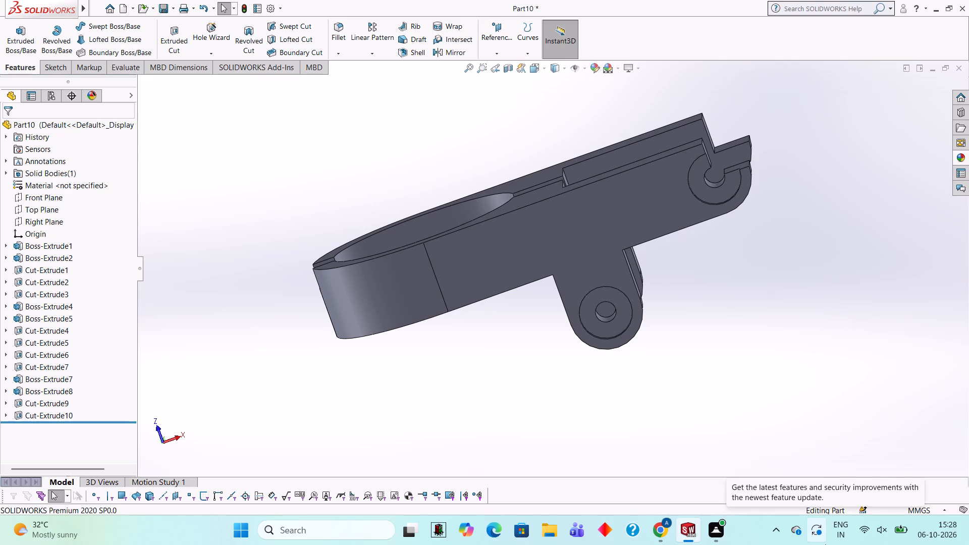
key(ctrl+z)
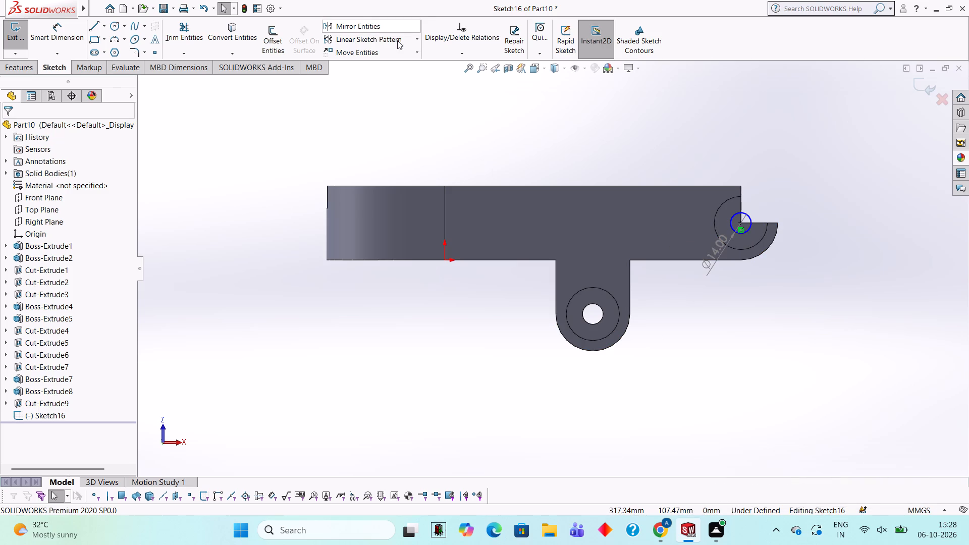
Replace the 14 mm circle by adding a concentric 20 mm diameter circle and trimming away the smaller one.
click(112, 25)
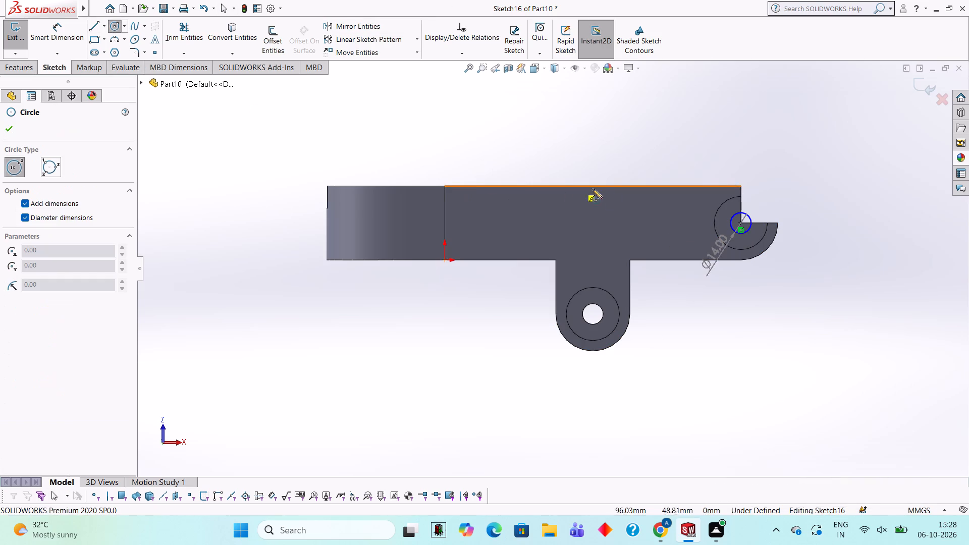
click(741, 221)
text(20)
key(Return)
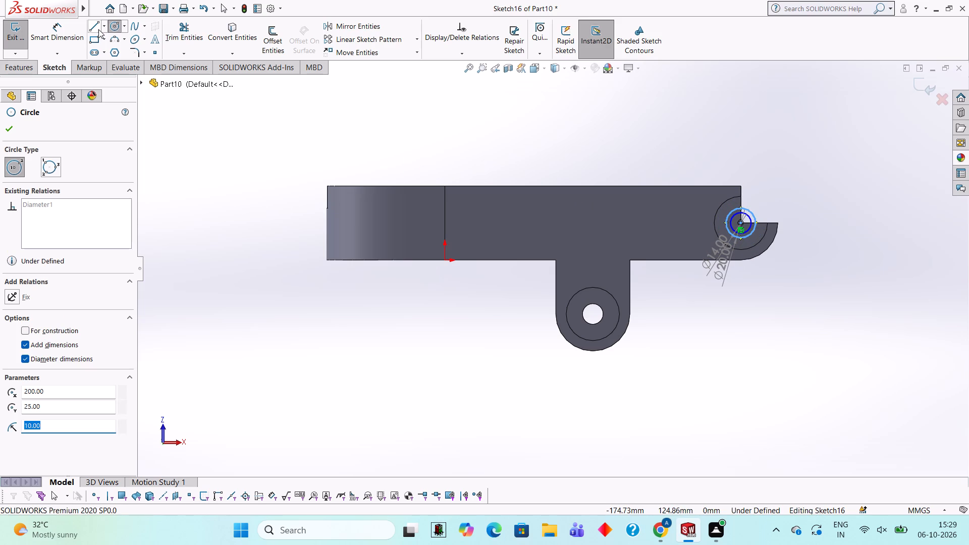
click(180, 36)
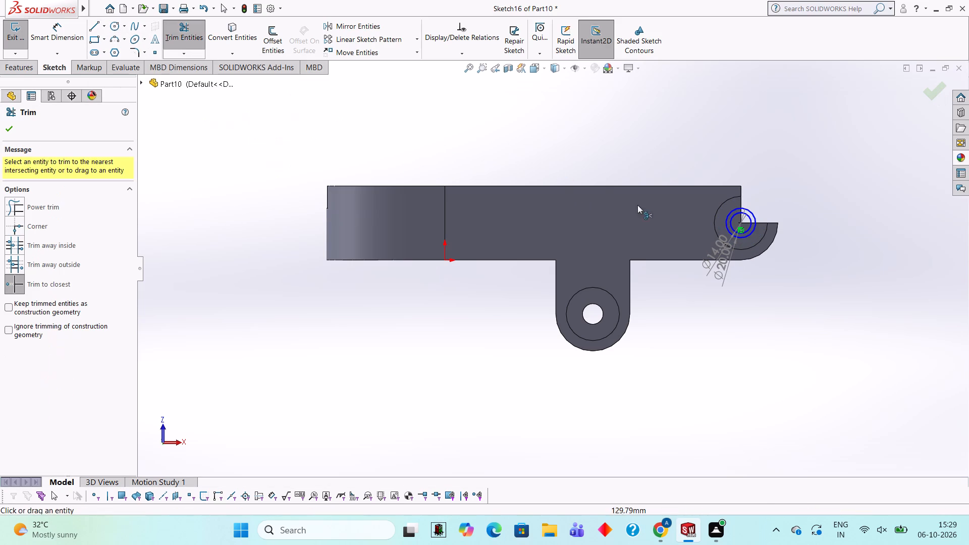
click(731, 215)
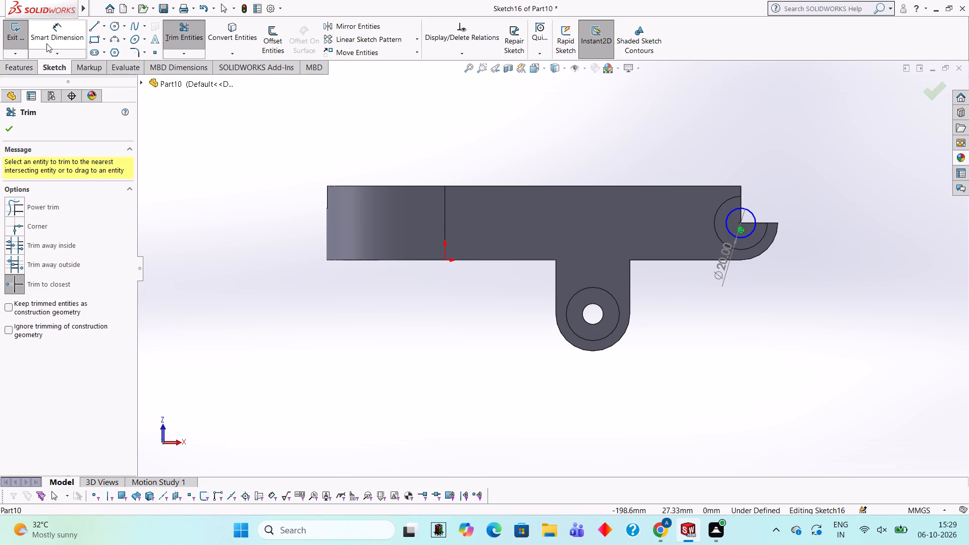
Cut the 20 mm circle 40 mm deep as a blind Extruded Cut through the quarter-round arm end.
click(22, 67)
click(182, 33)
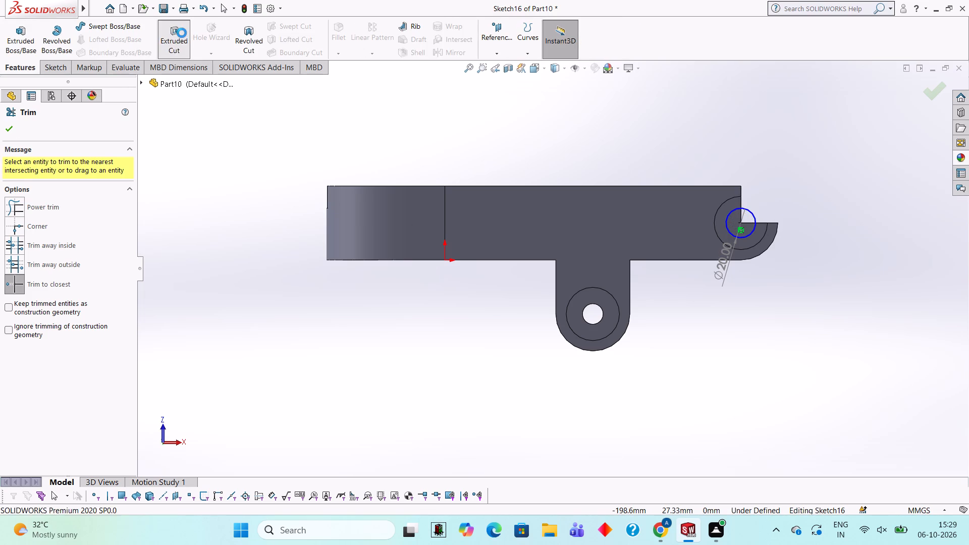
middle_drag(481, 124, 467, 213)
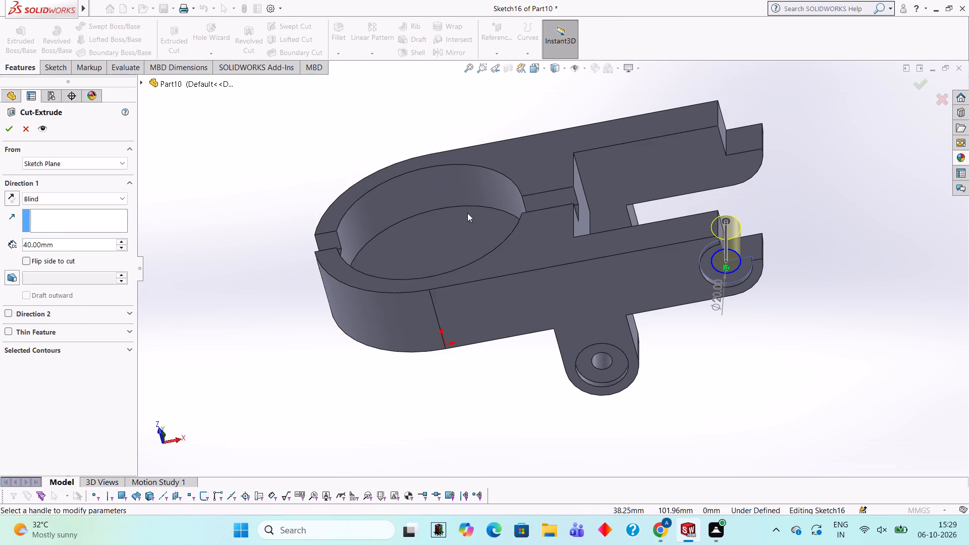
click(10, 123)
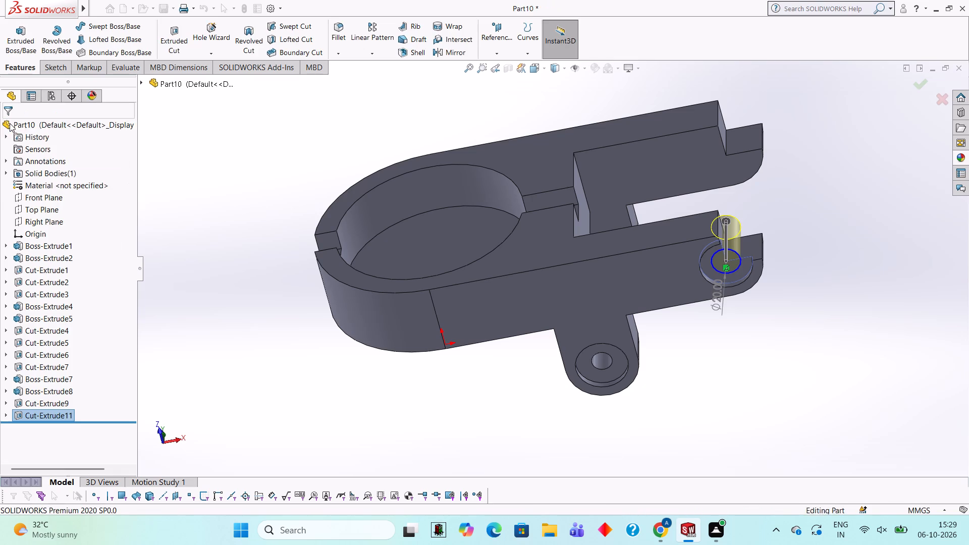
click(255, 163)
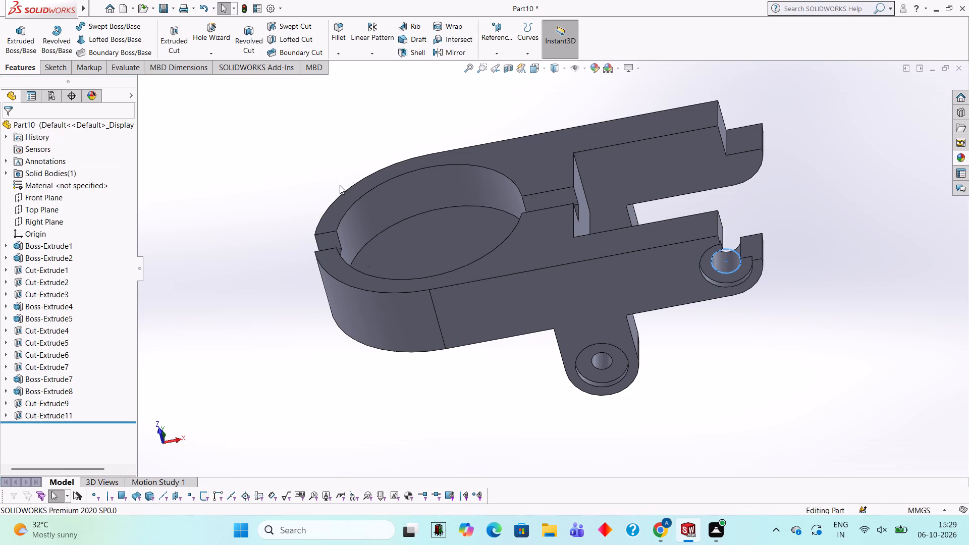
Open a new sketch on the floor of the lug's 36 mm recess, viewed face-on.
middle_drag(404, 279, 396, 211)
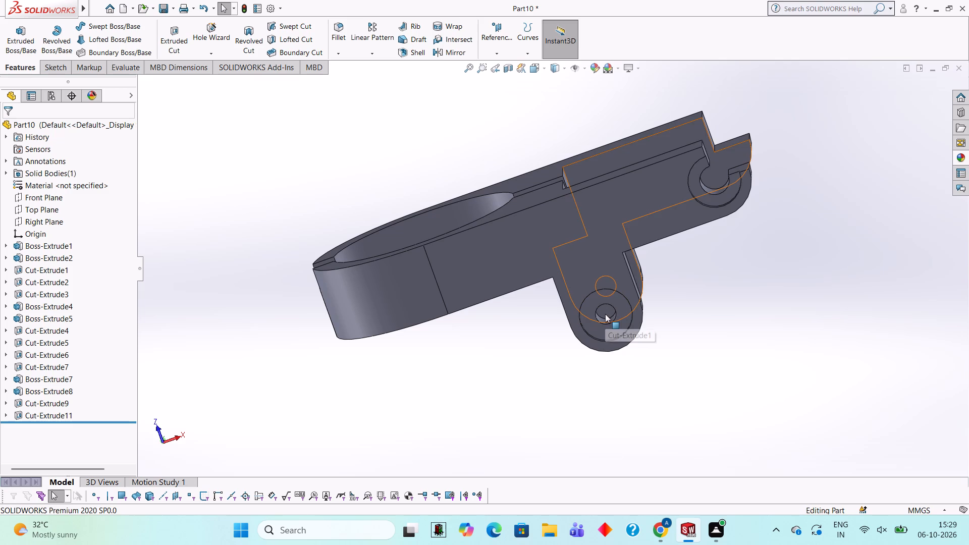
middle_drag(717, 314, 715, 282)
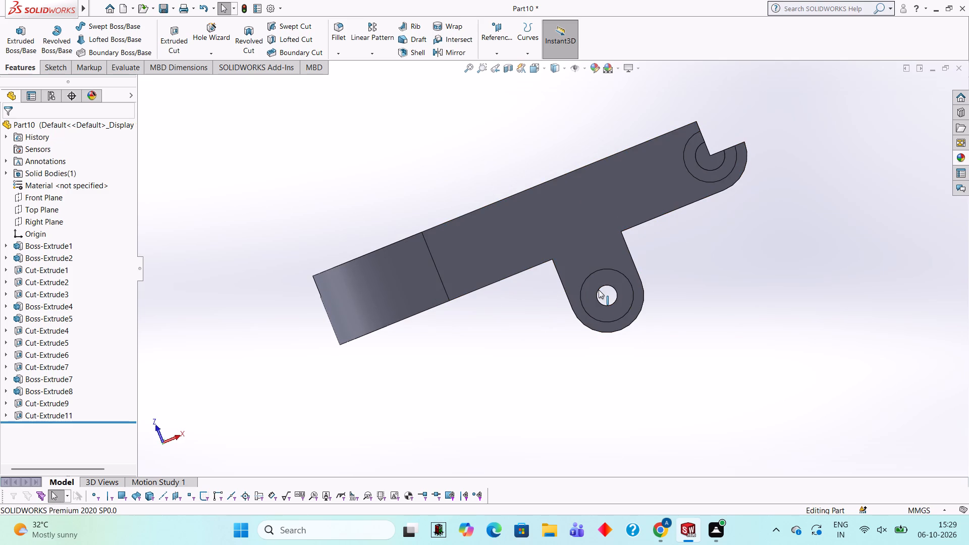
click(599, 290)
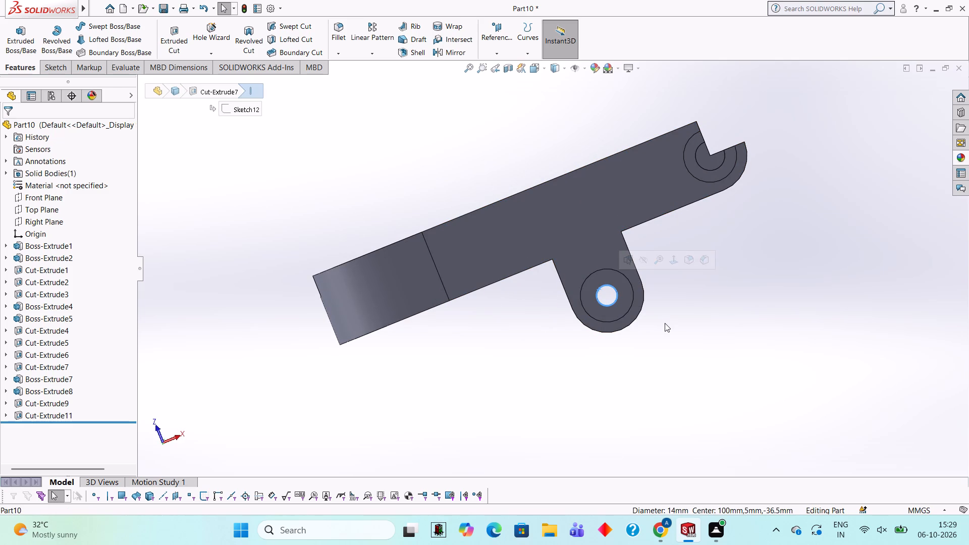
key(Escape)
key(Escape)
click(617, 278)
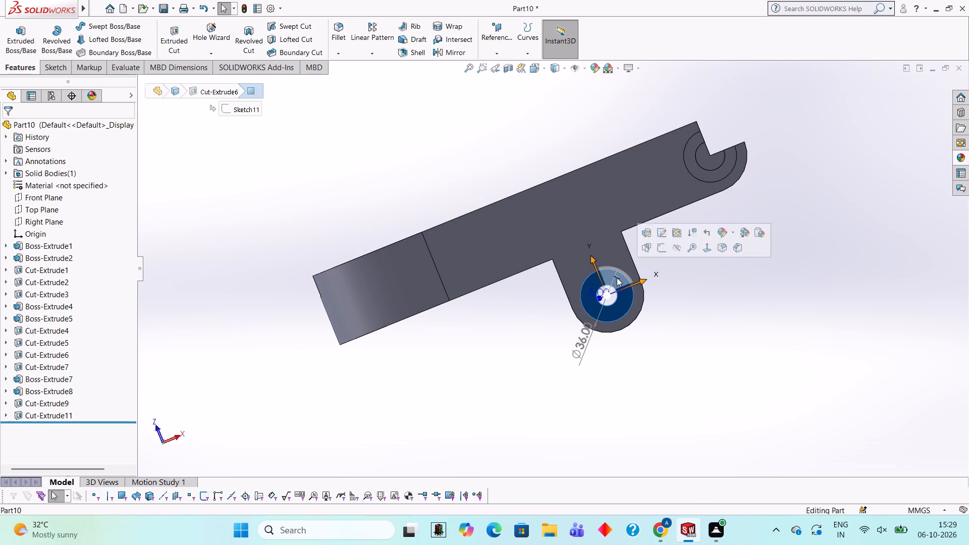
click(659, 249)
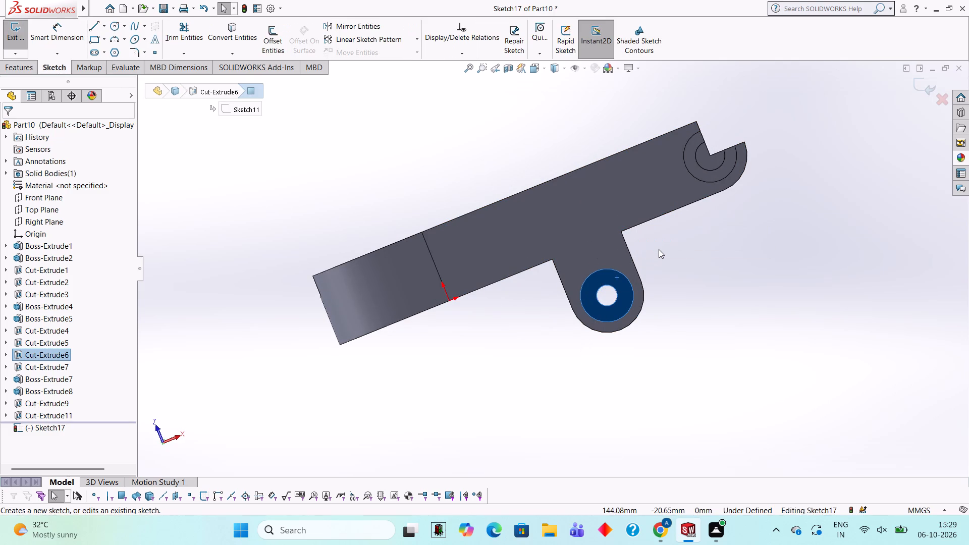
key(ctrl+8)
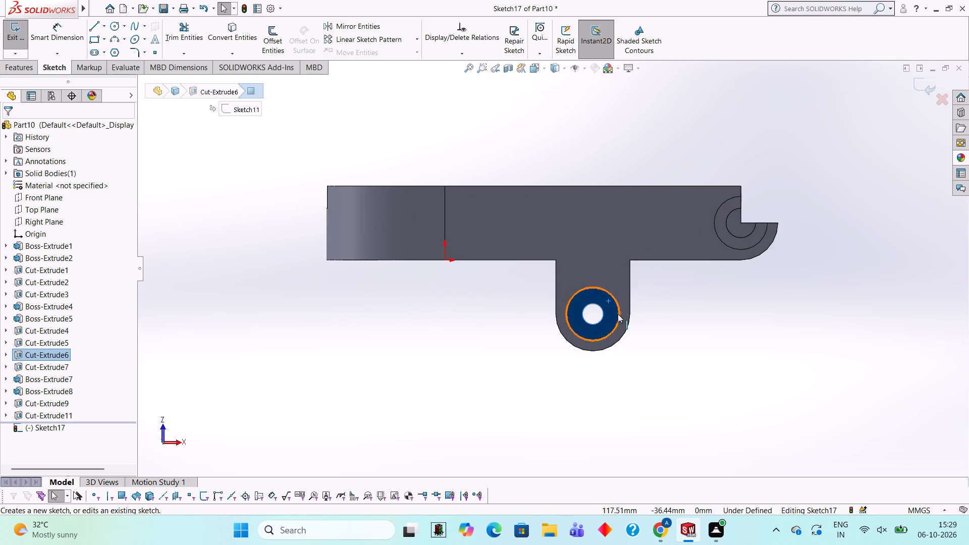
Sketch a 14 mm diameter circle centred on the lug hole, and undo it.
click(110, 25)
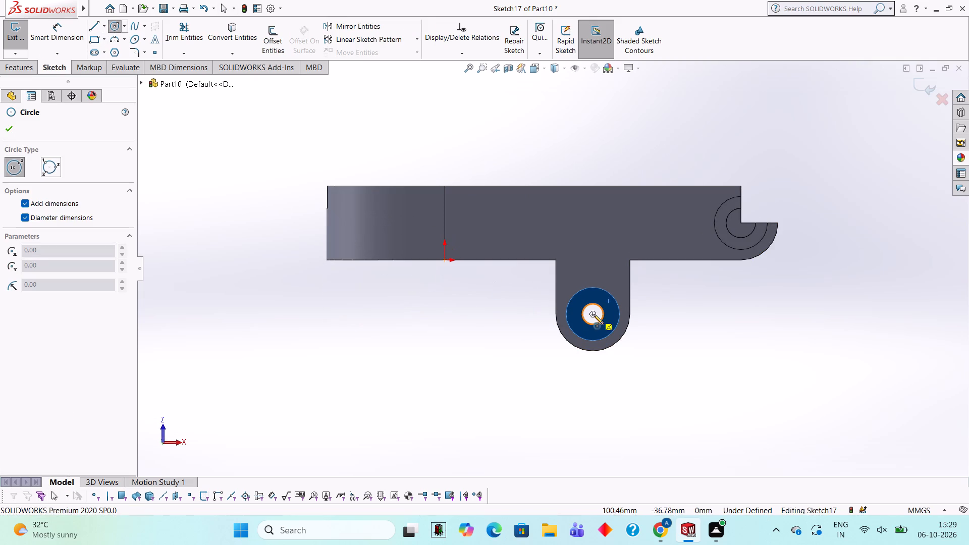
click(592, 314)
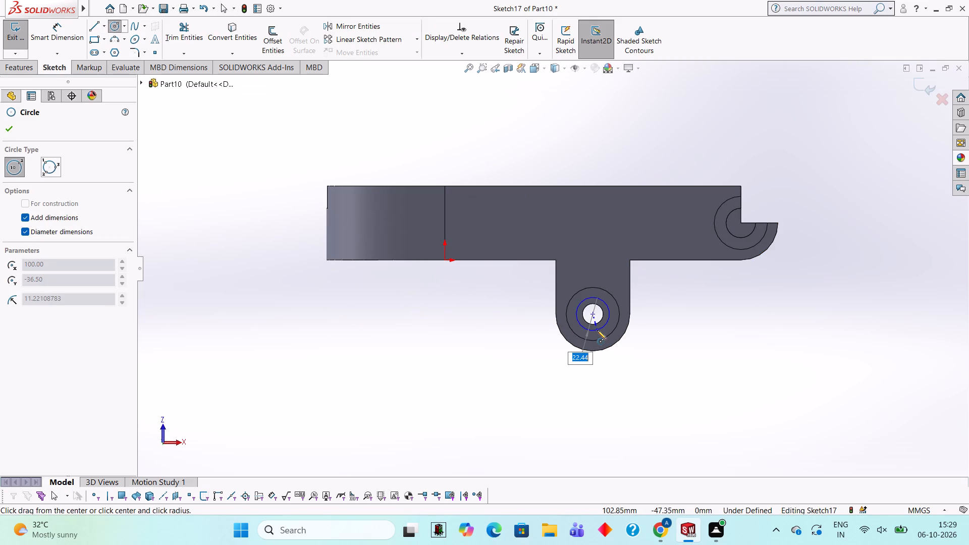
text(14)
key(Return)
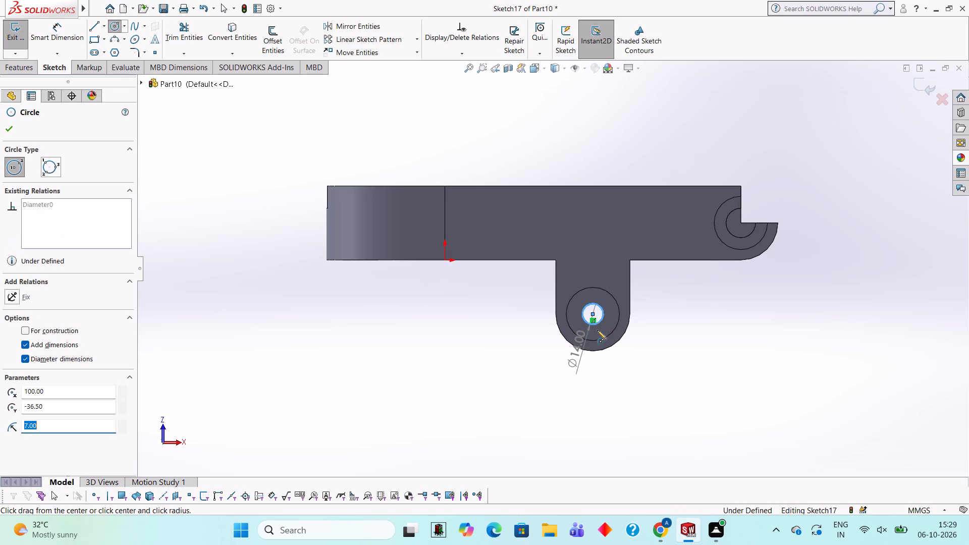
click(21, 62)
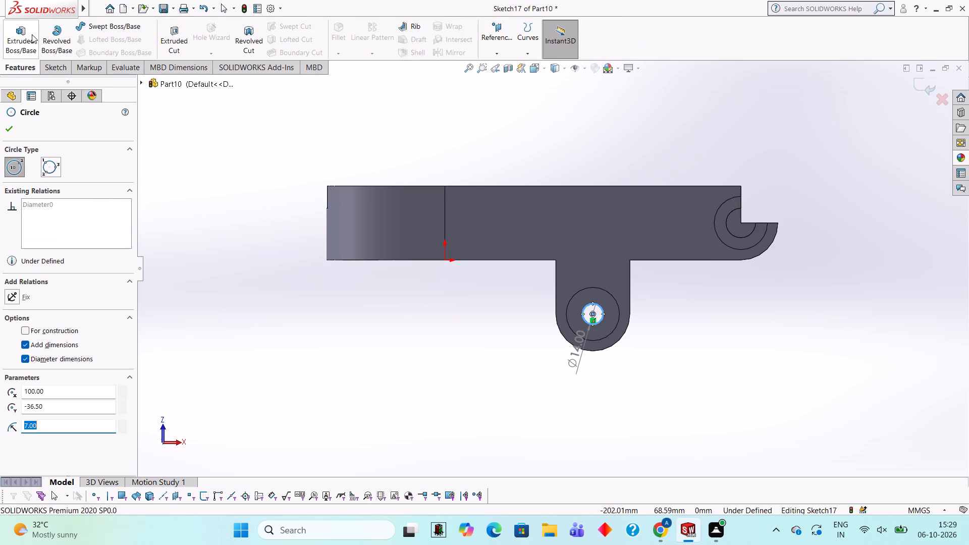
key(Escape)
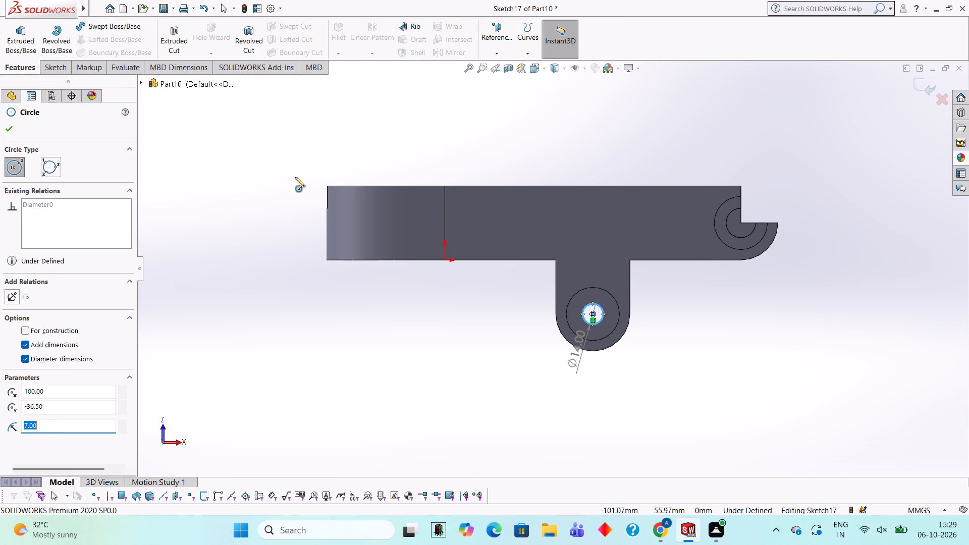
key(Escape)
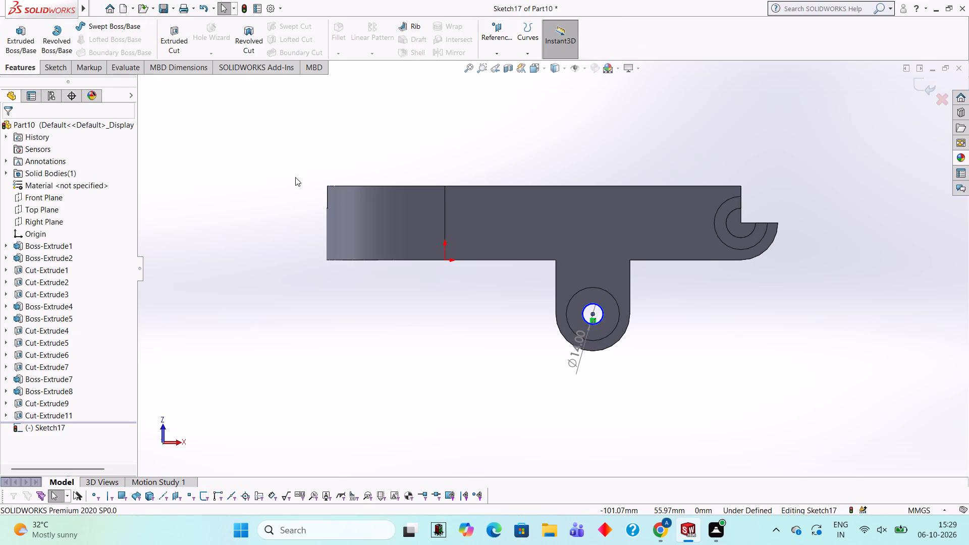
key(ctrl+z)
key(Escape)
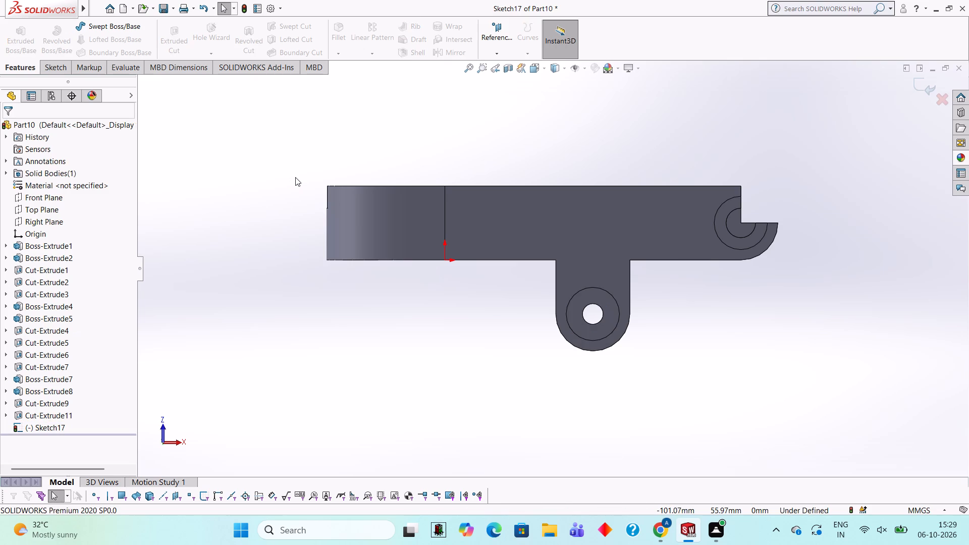
Sketch a 20 mm diameter circle centred on the lug hole on the recess floor.
click(45, 64)
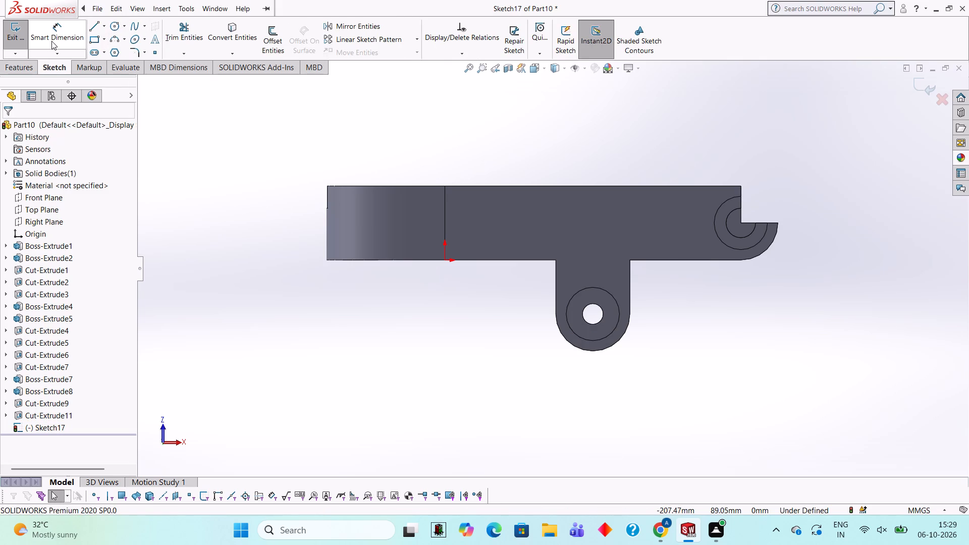
click(35, 65)
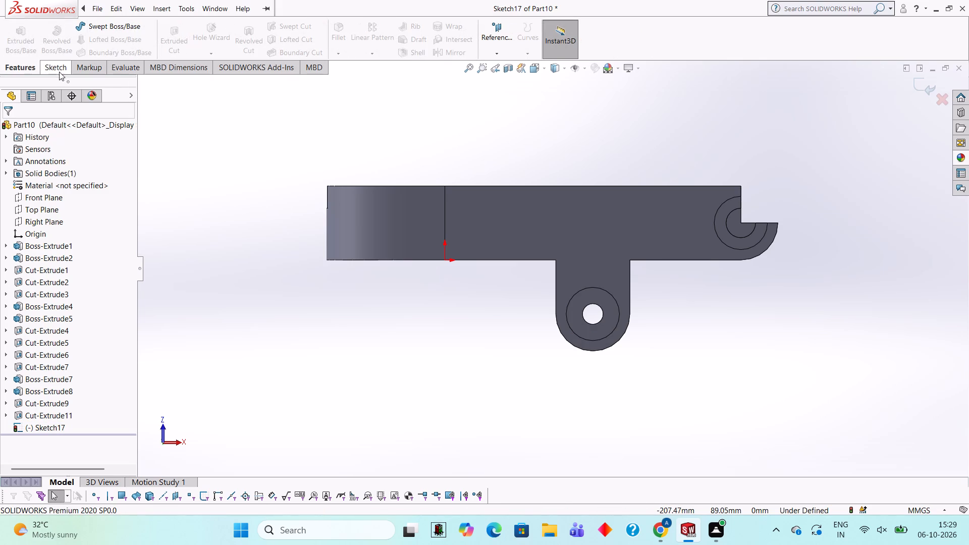
click(55, 68)
click(115, 27)
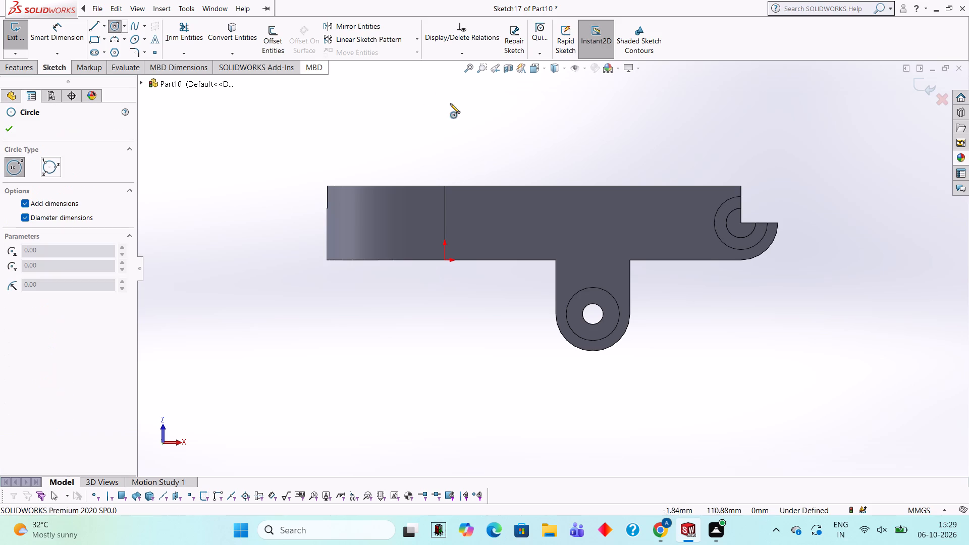
click(593, 313)
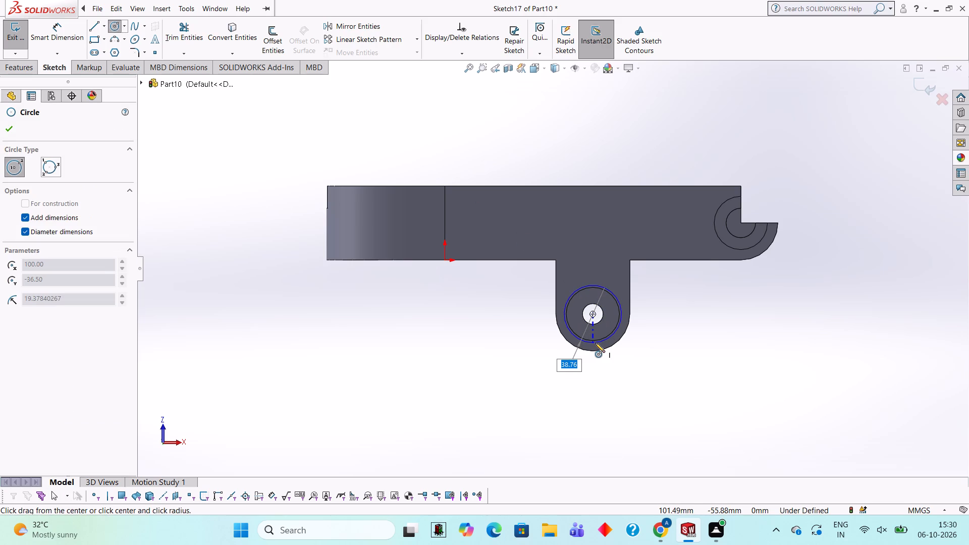
text(20)
key(Return)
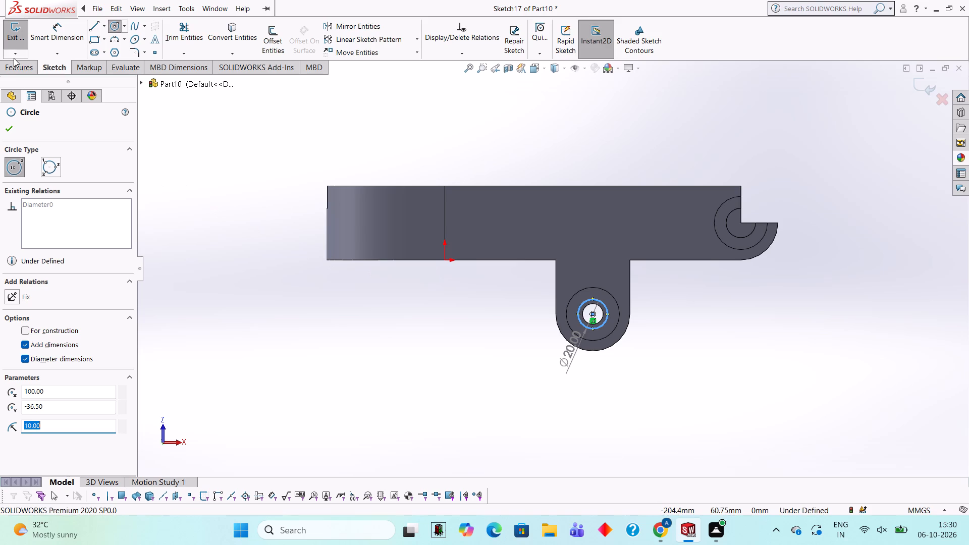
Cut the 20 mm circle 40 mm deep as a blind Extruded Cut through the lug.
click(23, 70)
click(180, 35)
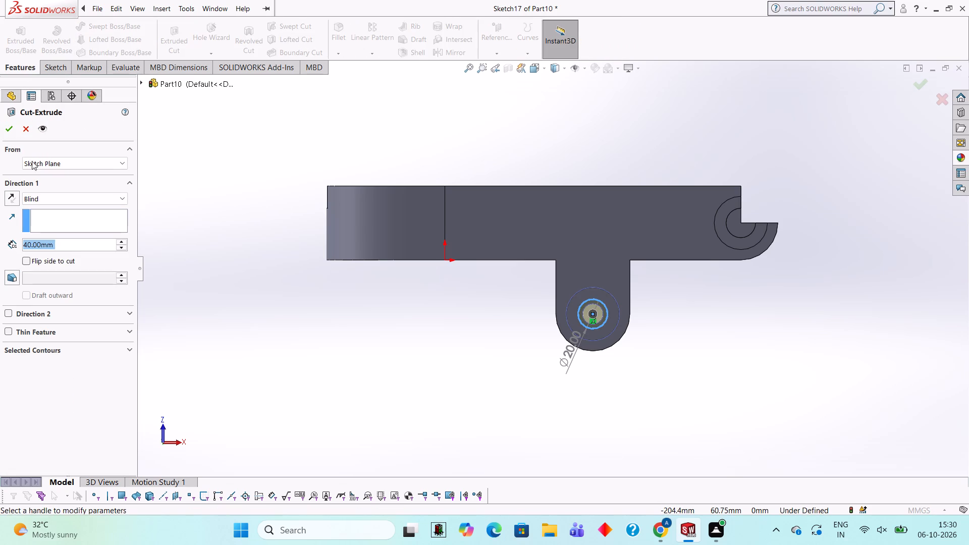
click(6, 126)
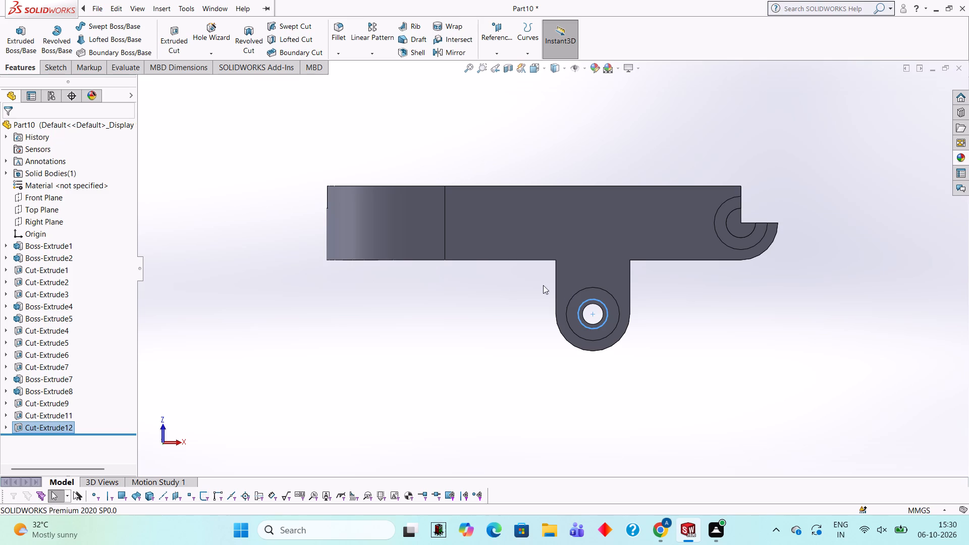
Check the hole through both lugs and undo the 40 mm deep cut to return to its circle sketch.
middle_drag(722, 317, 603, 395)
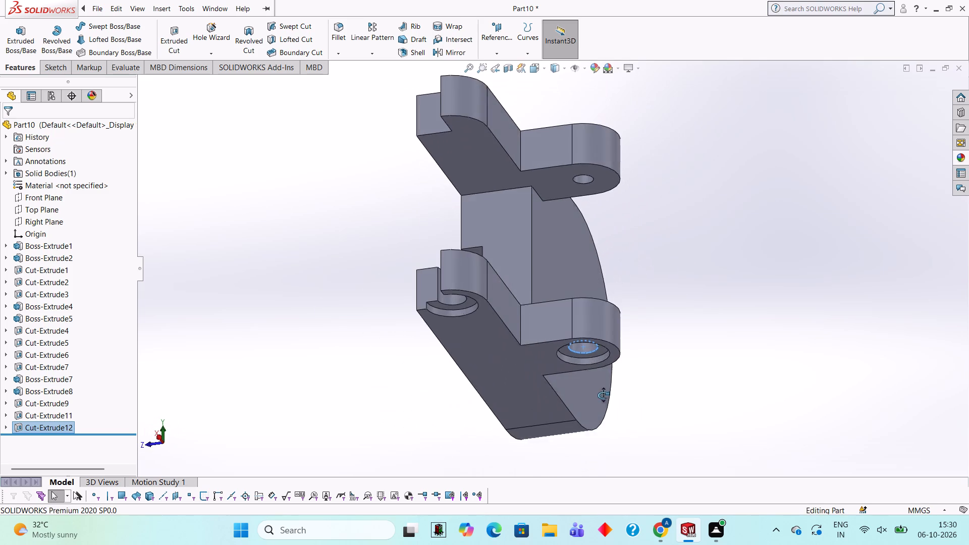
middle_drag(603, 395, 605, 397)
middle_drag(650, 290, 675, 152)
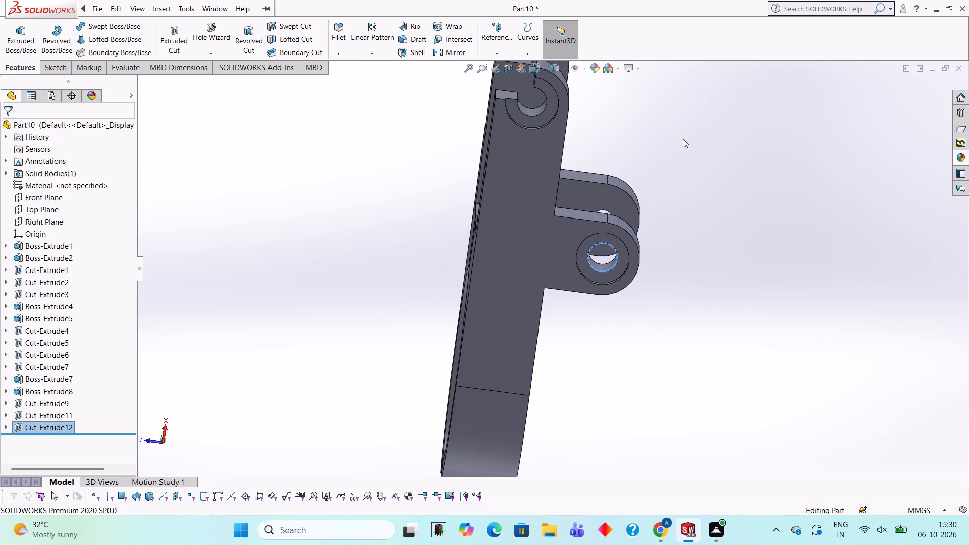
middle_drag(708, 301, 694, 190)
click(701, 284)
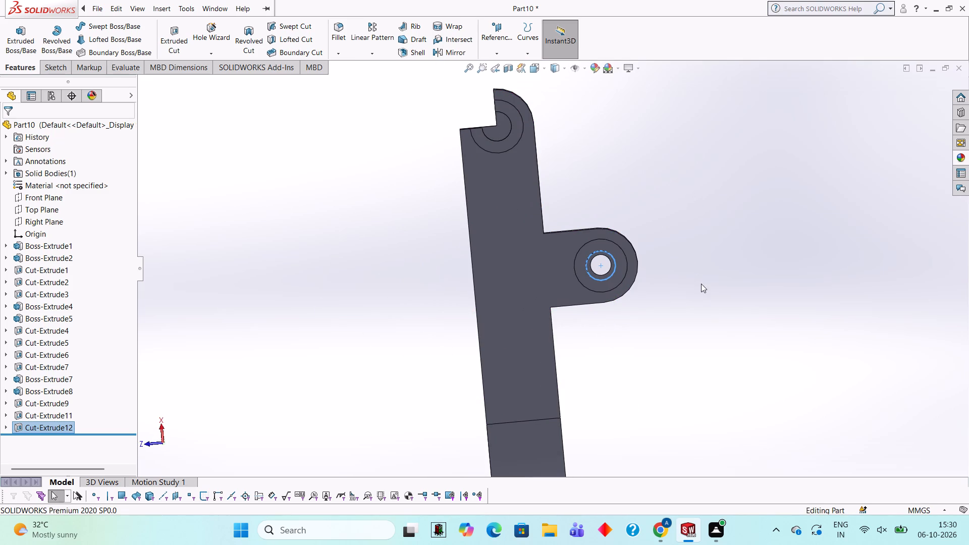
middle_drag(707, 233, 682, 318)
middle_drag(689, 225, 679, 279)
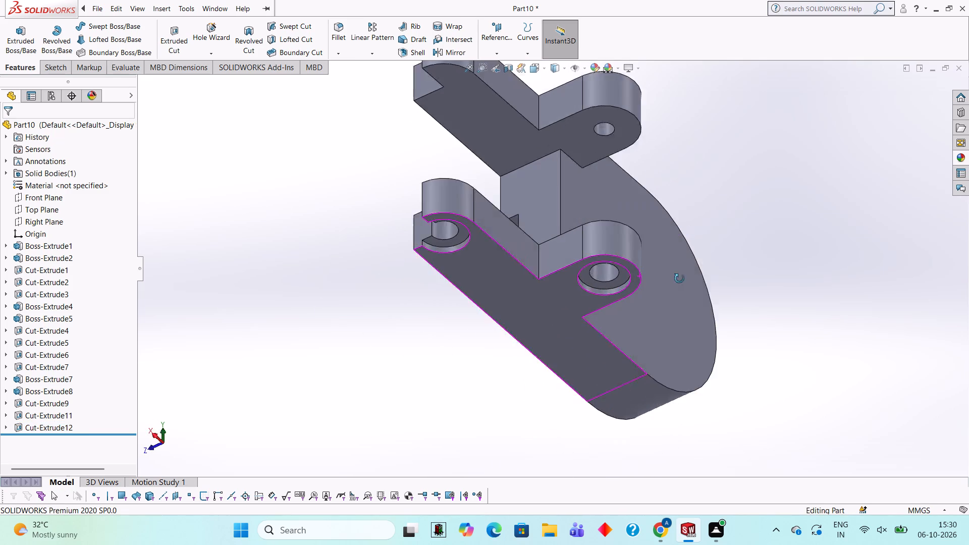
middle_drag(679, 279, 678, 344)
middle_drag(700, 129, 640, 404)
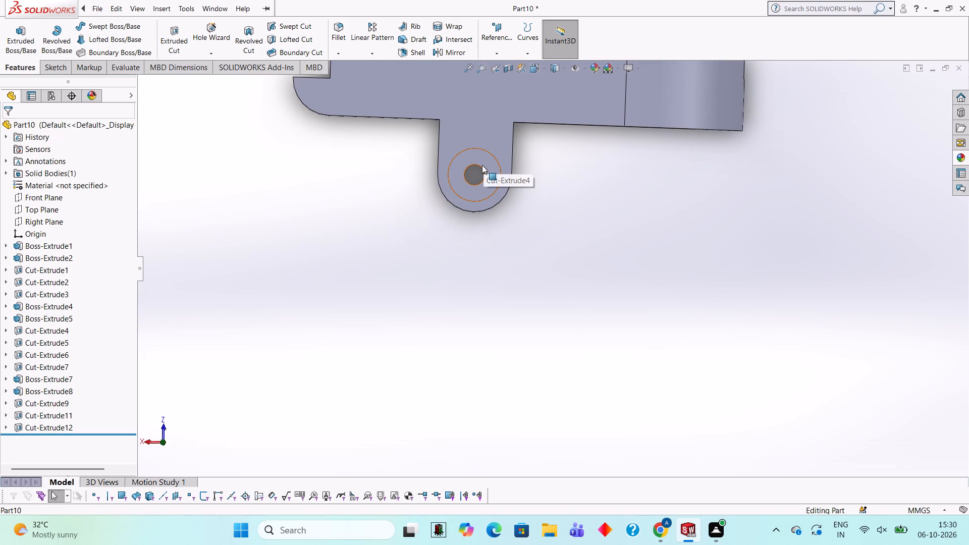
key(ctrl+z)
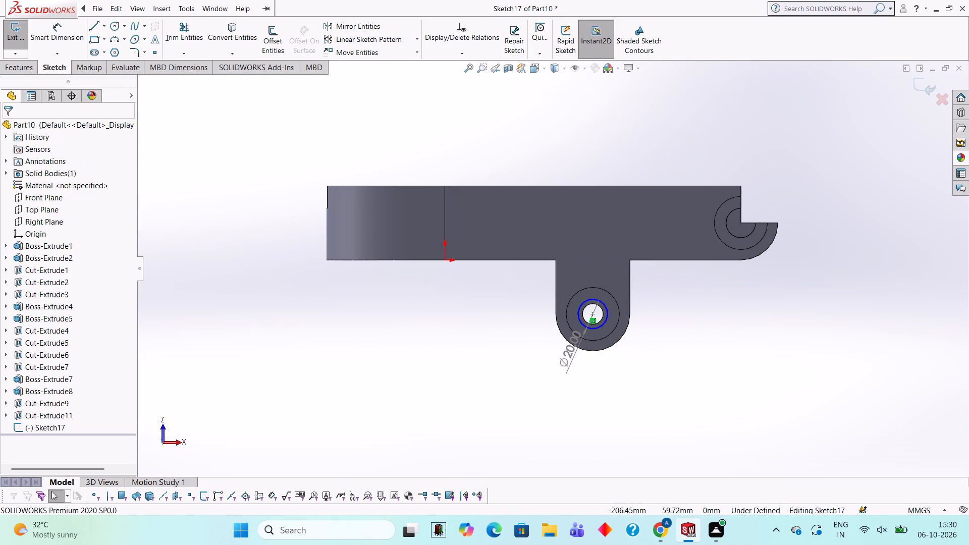
Set up a blind Extruded Cut of the 20 mm lug circle toward the opposite lug with a depth of 100 mm.
click(27, 71)
click(166, 47)
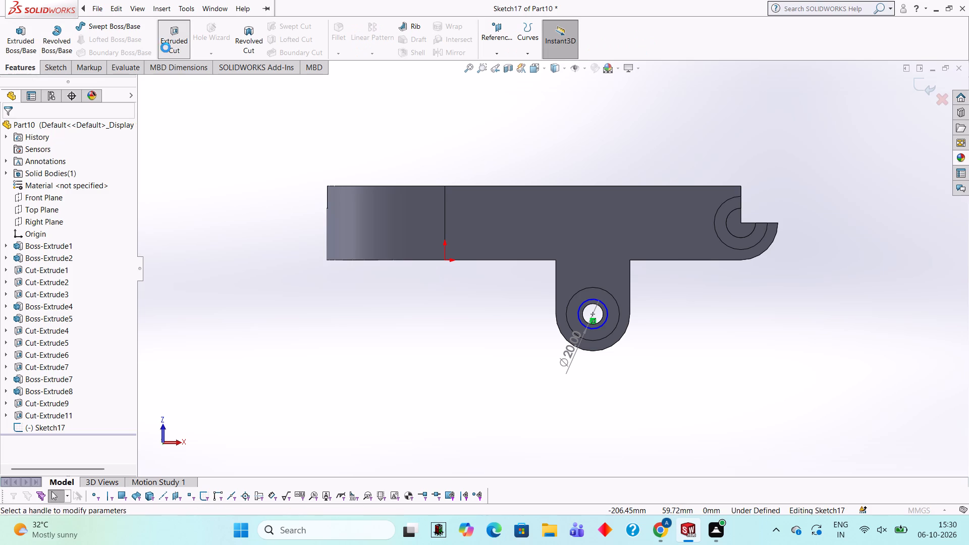
text(100)
key(Return)
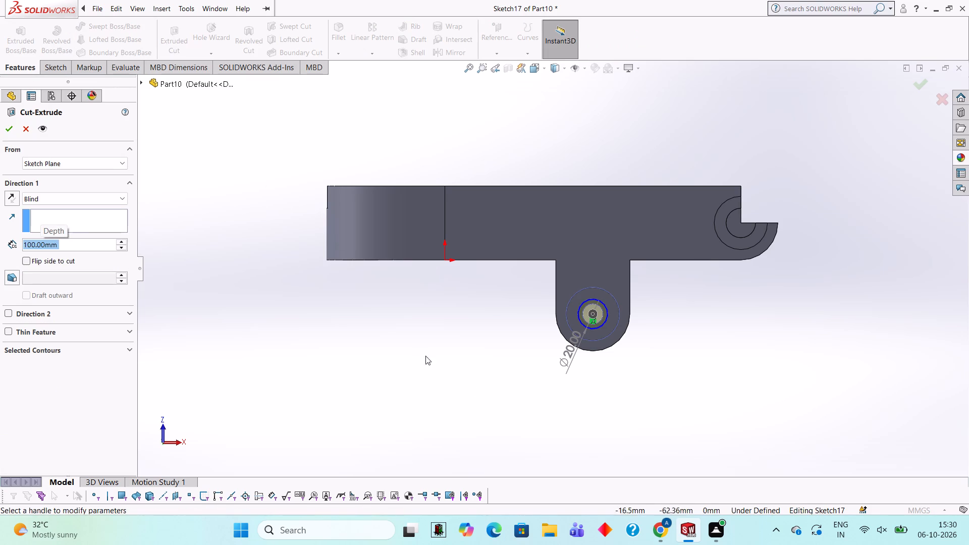
middle_drag(465, 383, 405, 229)
middle_drag(677, 256, 570, 363)
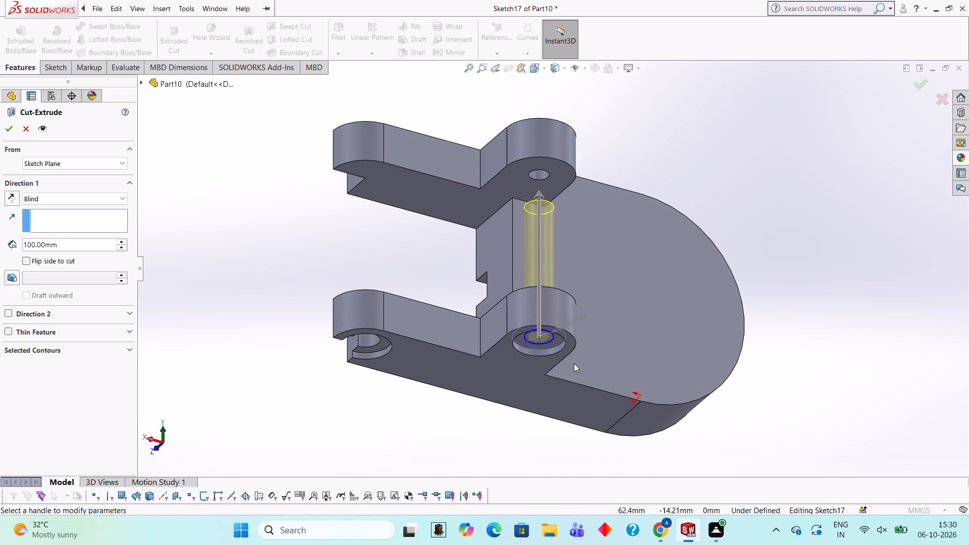
Set the 20 mm circle's blind cut depth to 160 mm and complete the cut through both lugs.
click(97, 247)
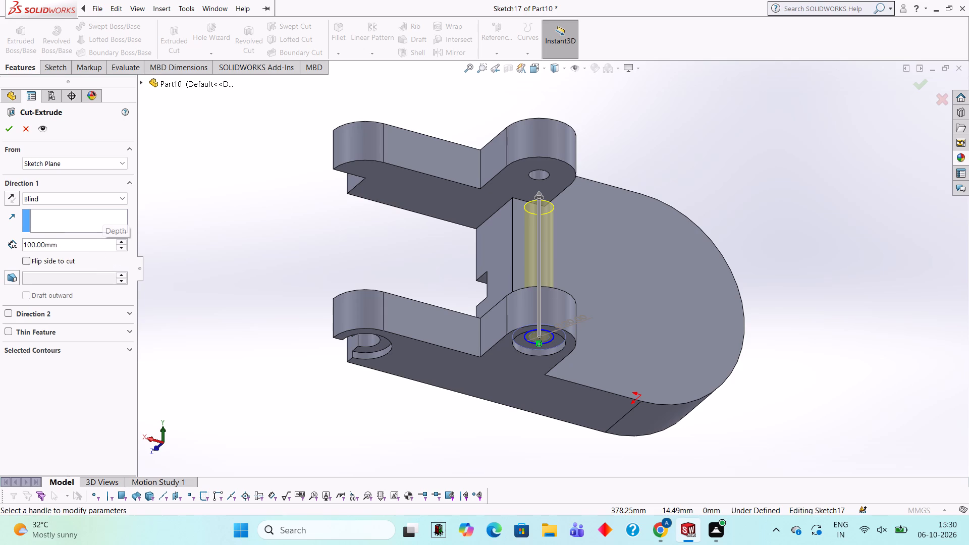
key(BackSpace)
key(BackSpace)
key(BackSpace)
key(BackSpace)
key(BackSpace)
key(BackSpace)
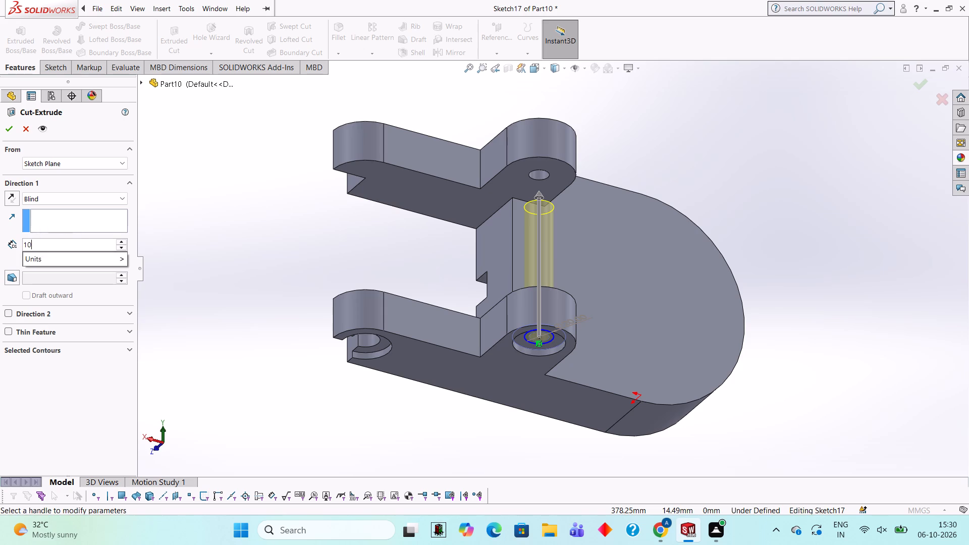
key(BackSpace)
key(BackSpace)
text(160)
key(Return)
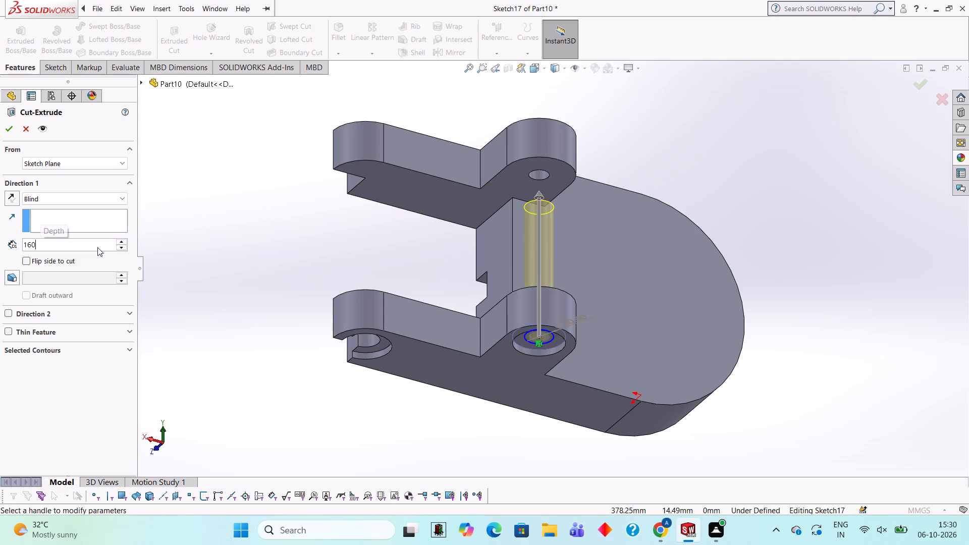
middle_drag(395, 236, 406, 335)
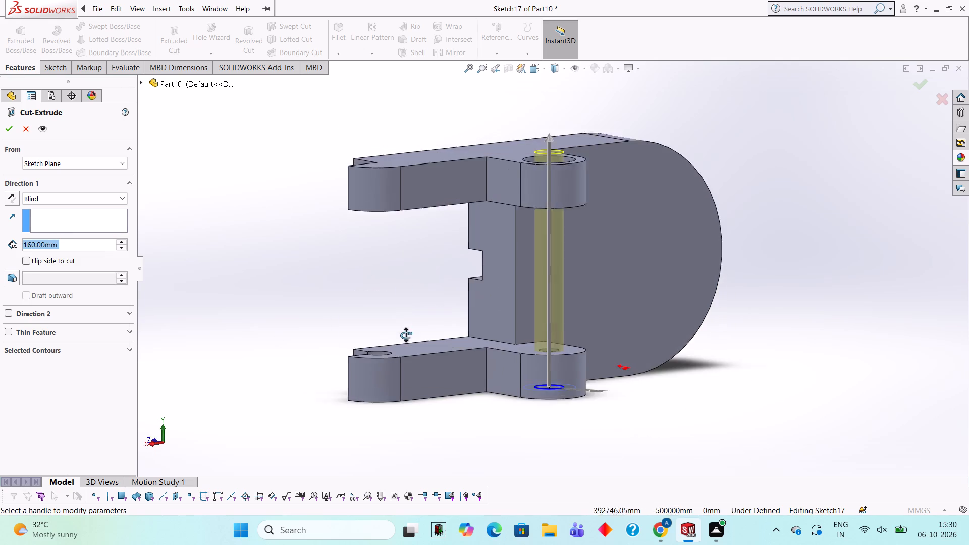
middle_drag(406, 335, 407, 342)
click(10, 134)
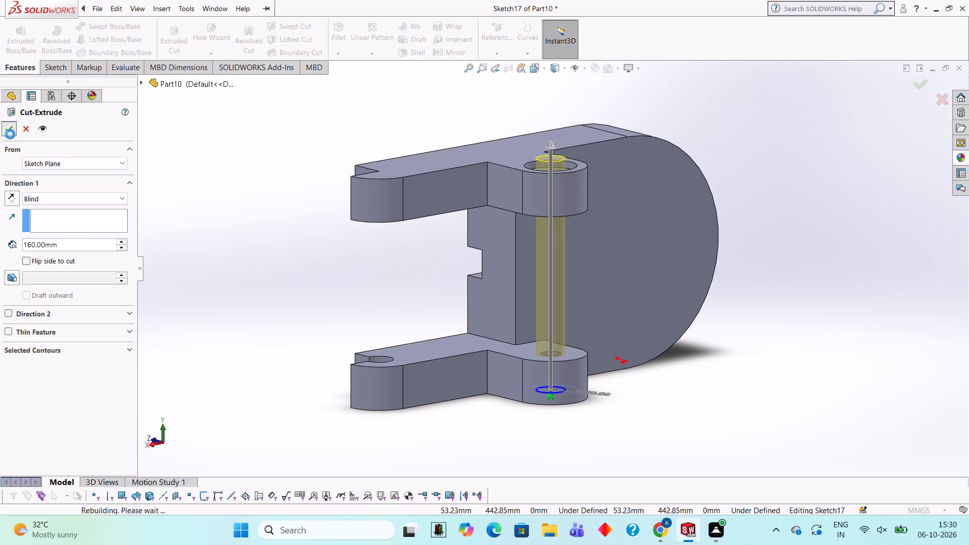
click(149, 187)
click(179, 201)
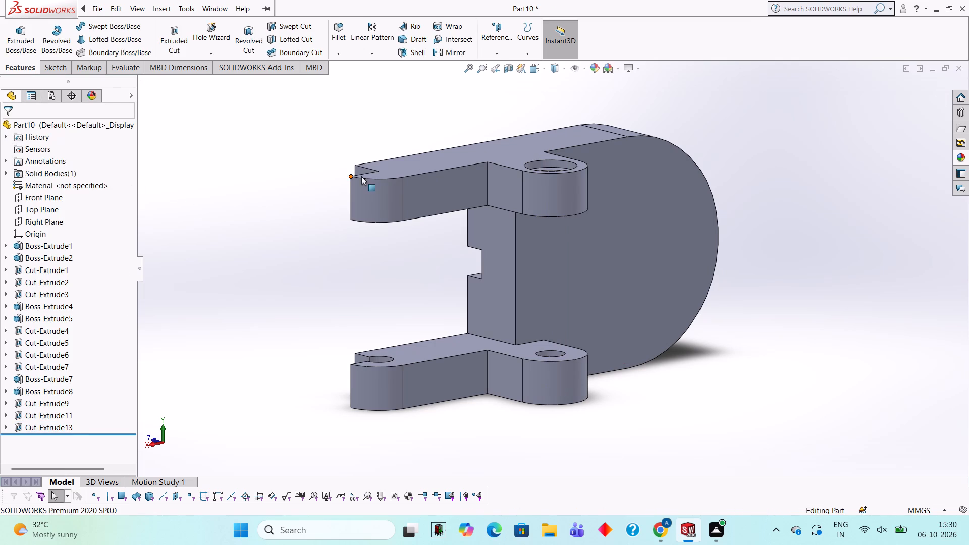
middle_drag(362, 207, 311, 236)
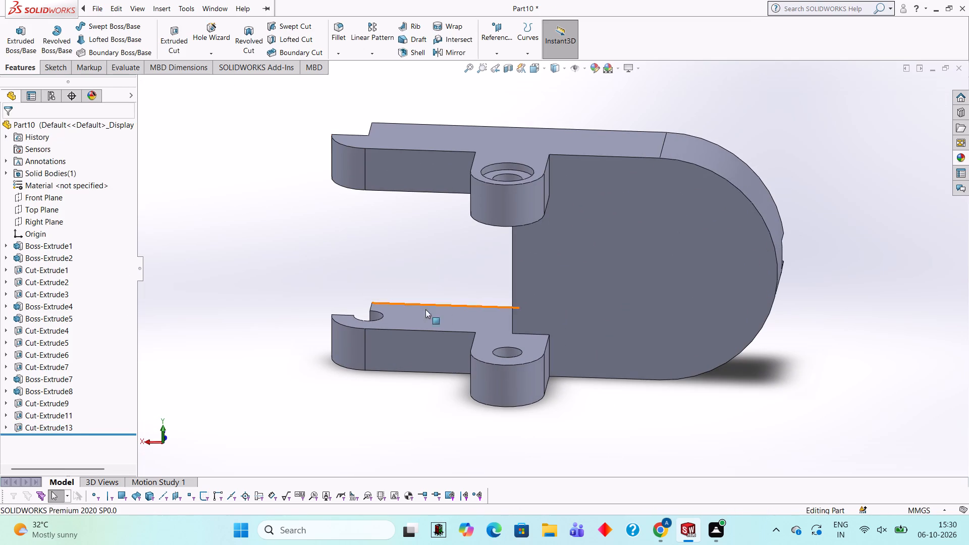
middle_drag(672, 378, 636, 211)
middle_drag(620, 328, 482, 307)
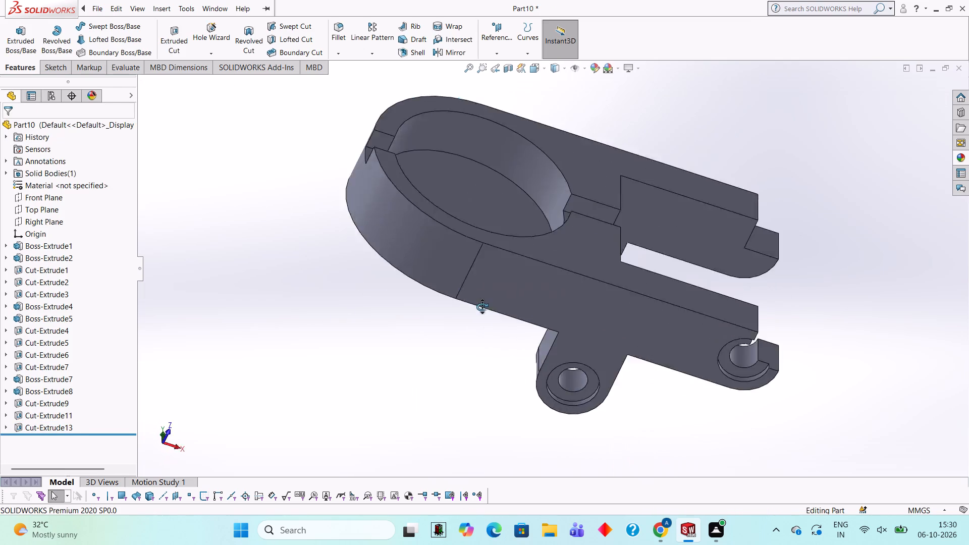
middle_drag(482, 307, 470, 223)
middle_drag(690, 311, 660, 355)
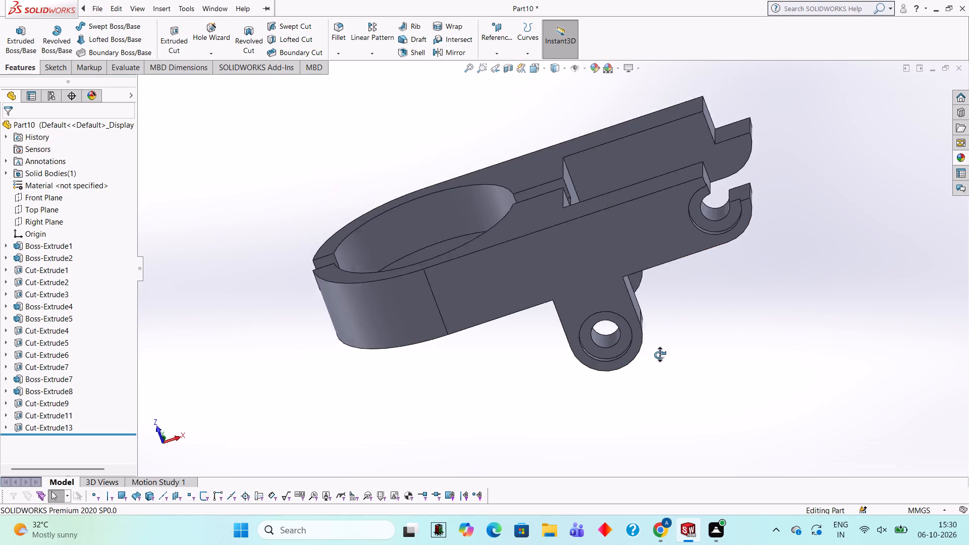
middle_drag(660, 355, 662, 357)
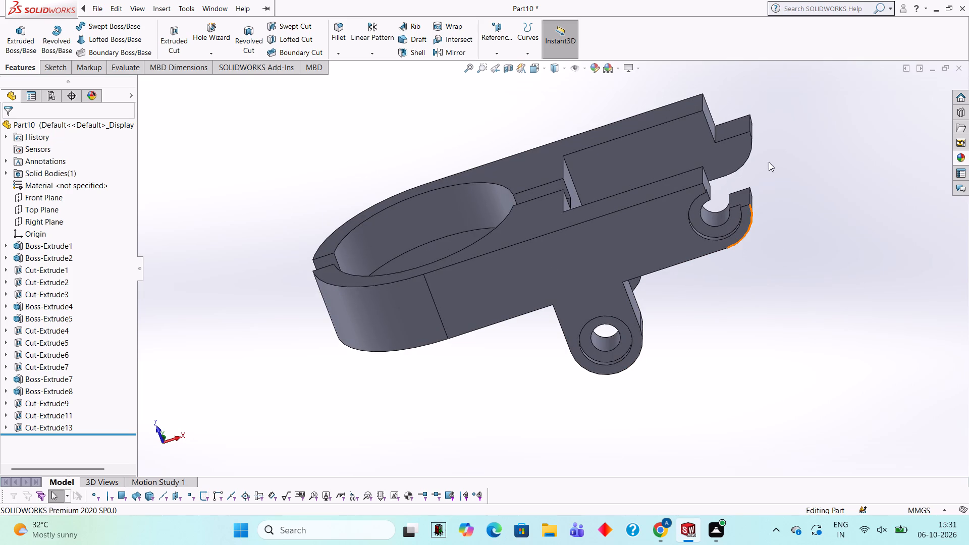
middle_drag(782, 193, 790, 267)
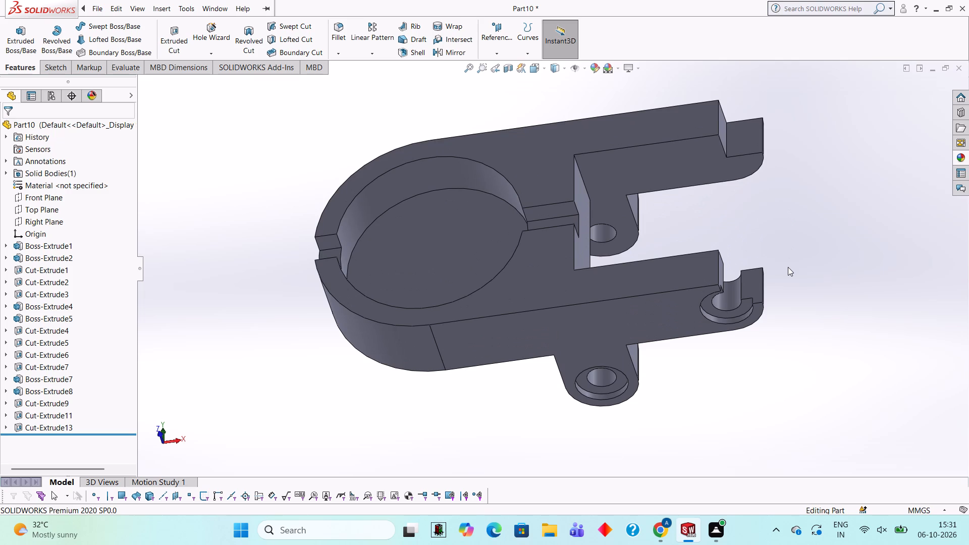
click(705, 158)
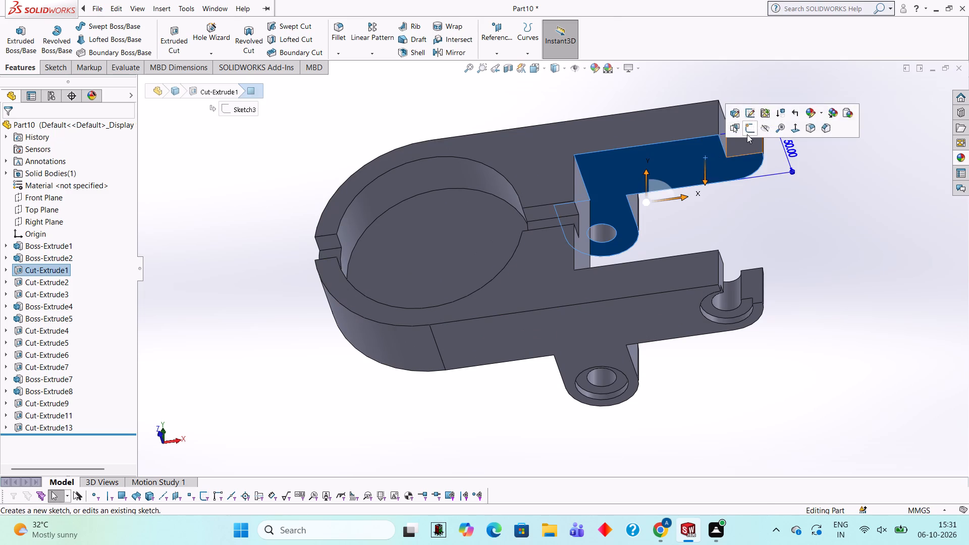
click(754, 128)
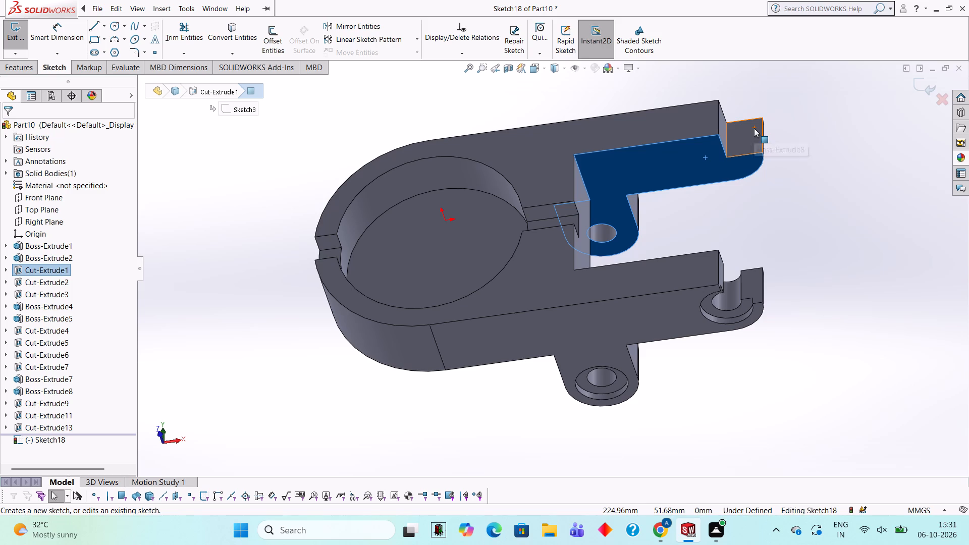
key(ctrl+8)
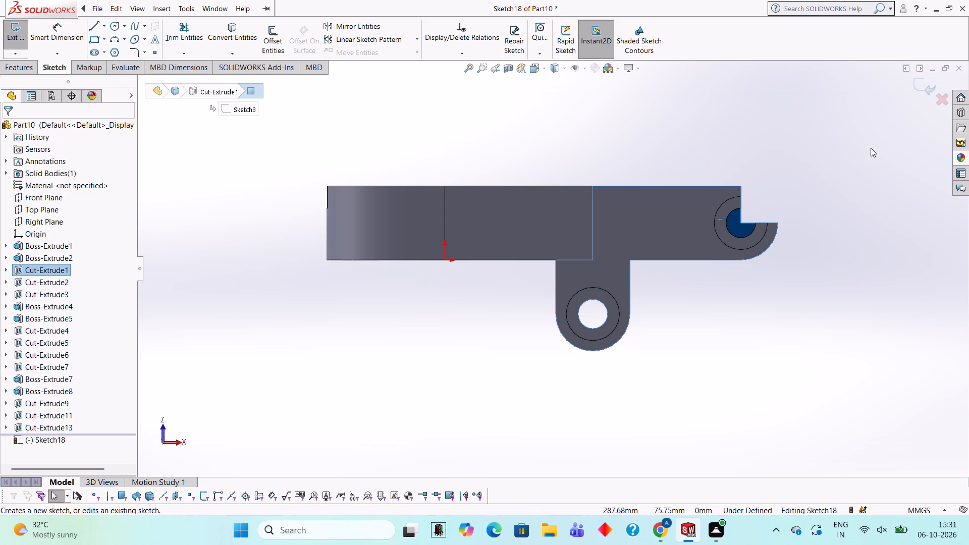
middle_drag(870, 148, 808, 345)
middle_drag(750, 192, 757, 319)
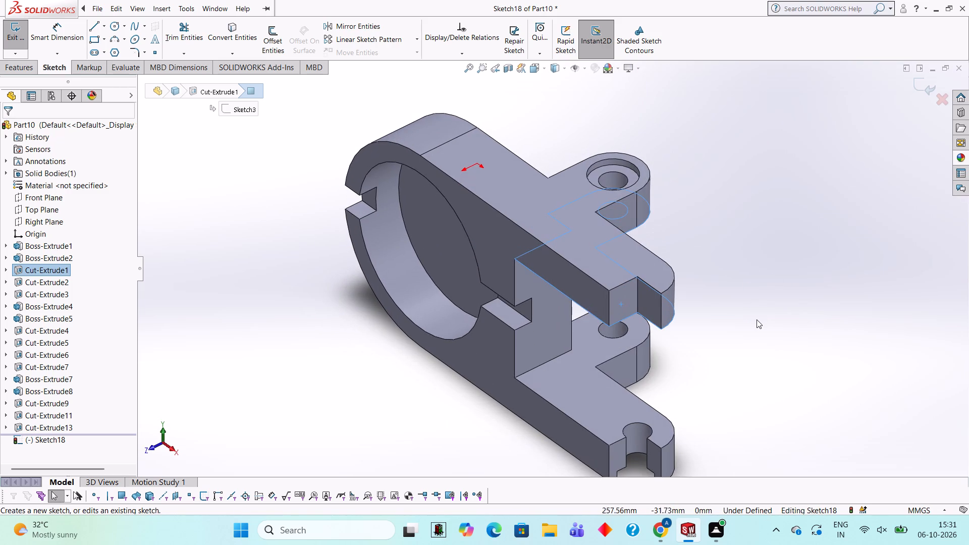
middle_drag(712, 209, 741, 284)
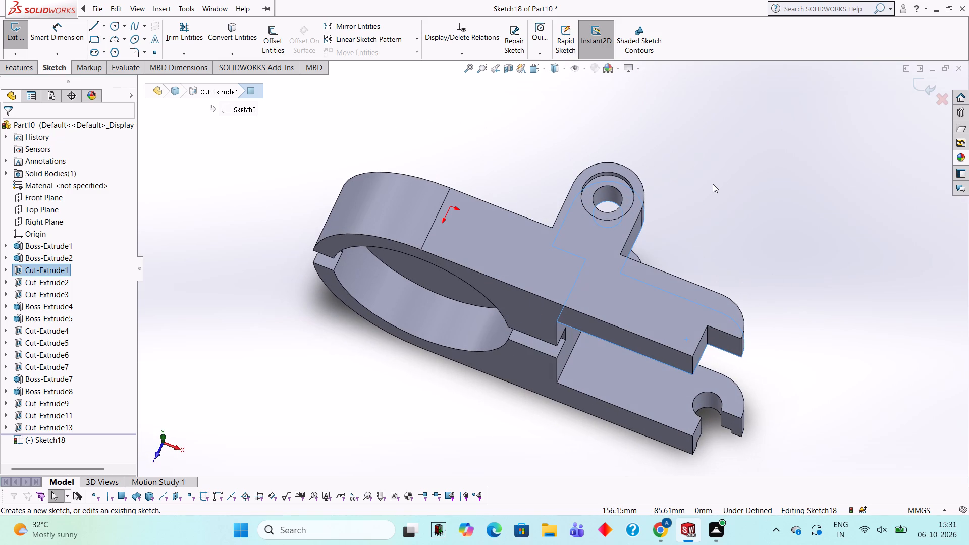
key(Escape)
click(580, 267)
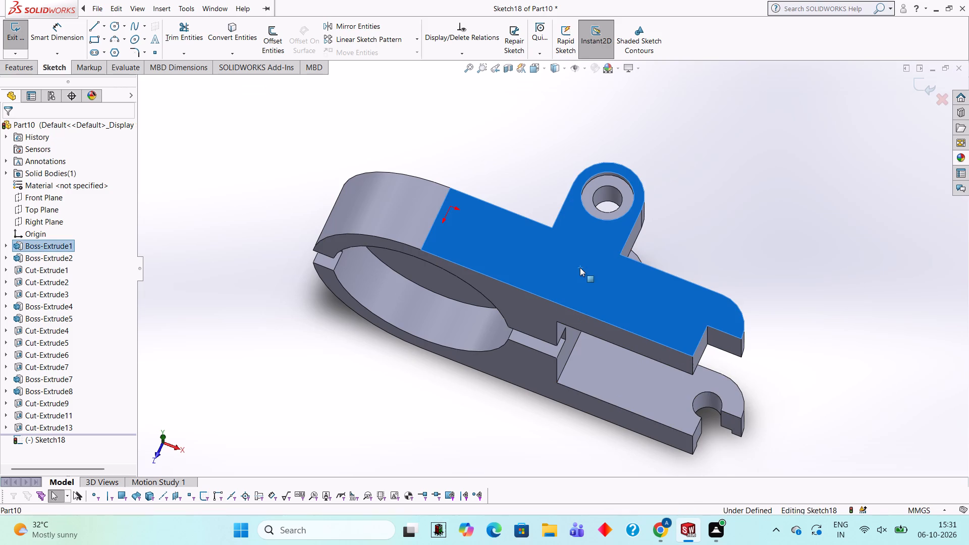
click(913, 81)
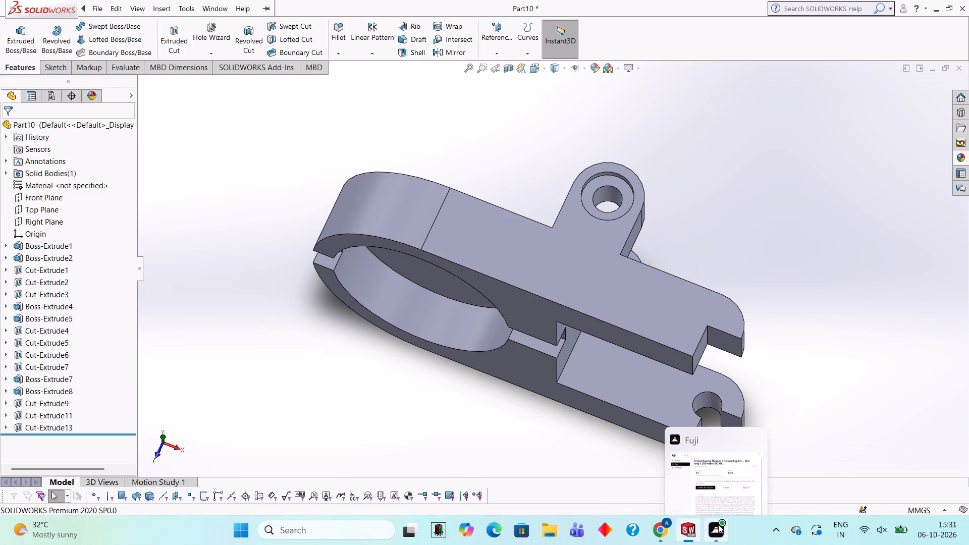
Sketch a 36 mm diameter circle on the arm's outer face, centred on the inner notch corner at the rounded arm end.
click(564, 274)
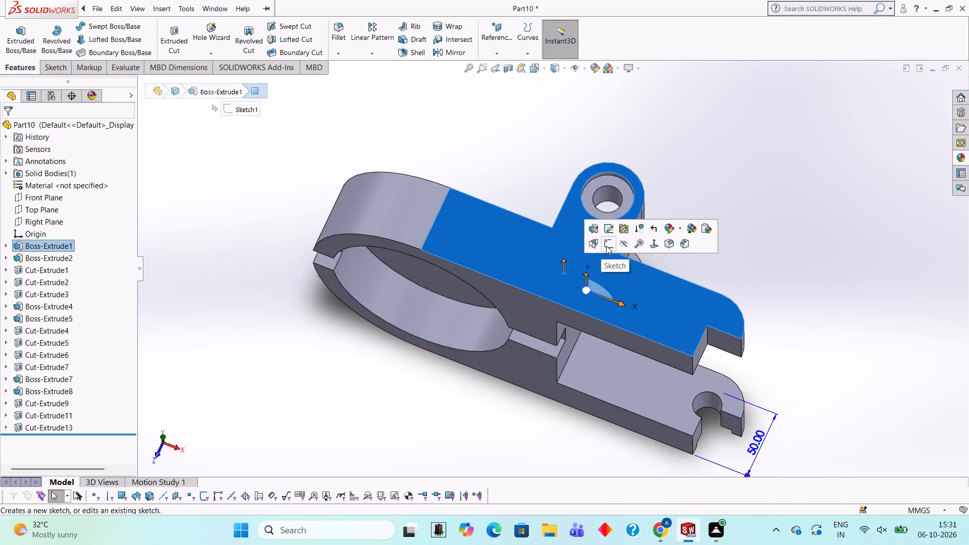
click(606, 245)
key(ctrl+8)
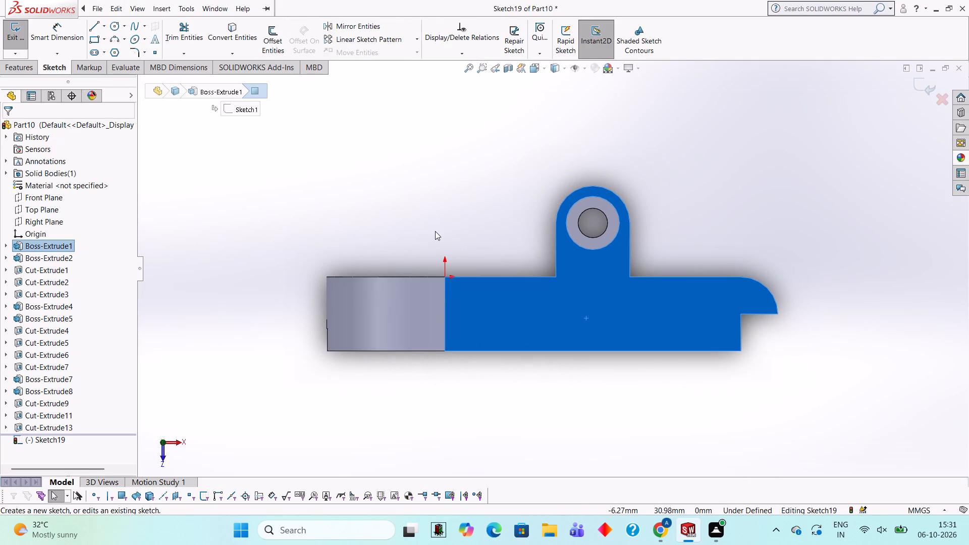
click(112, 30)
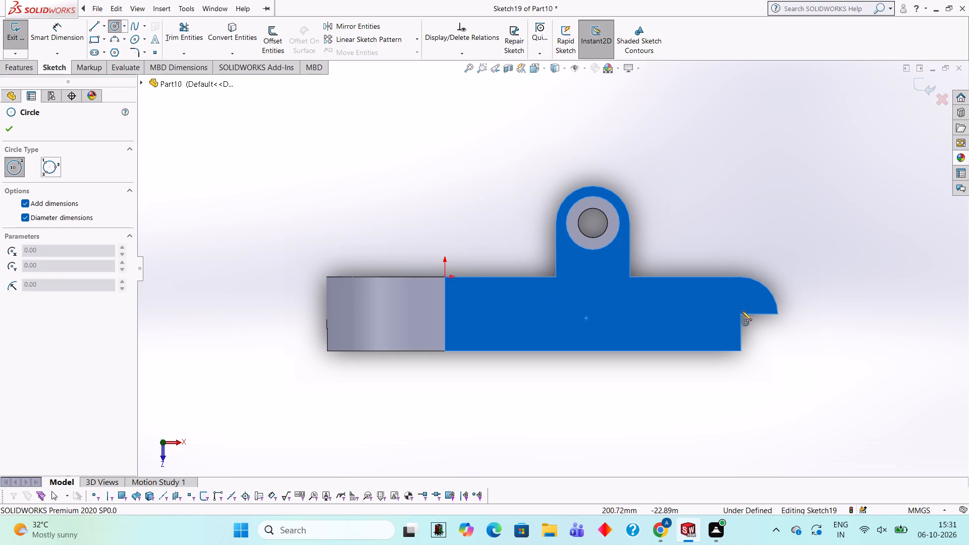
click(739, 313)
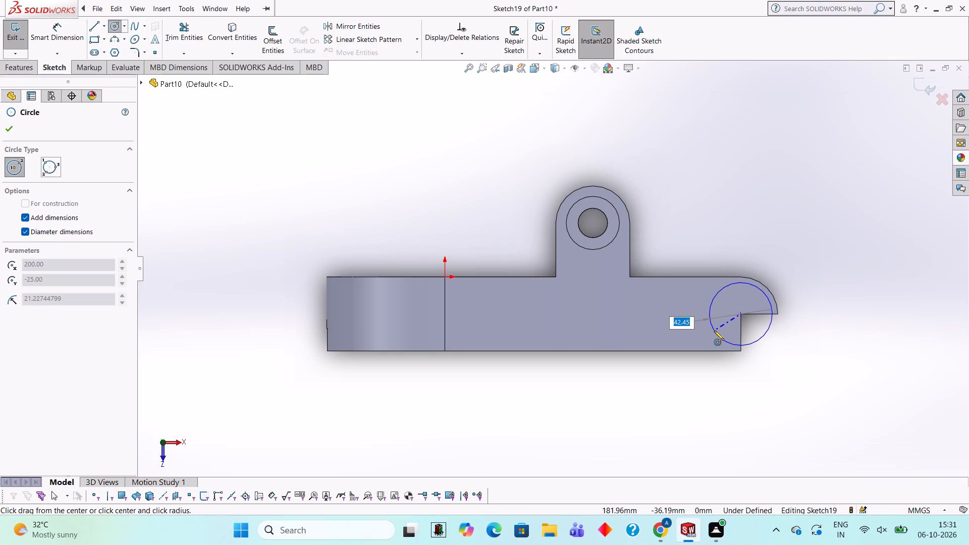
text(36)
key(Return)
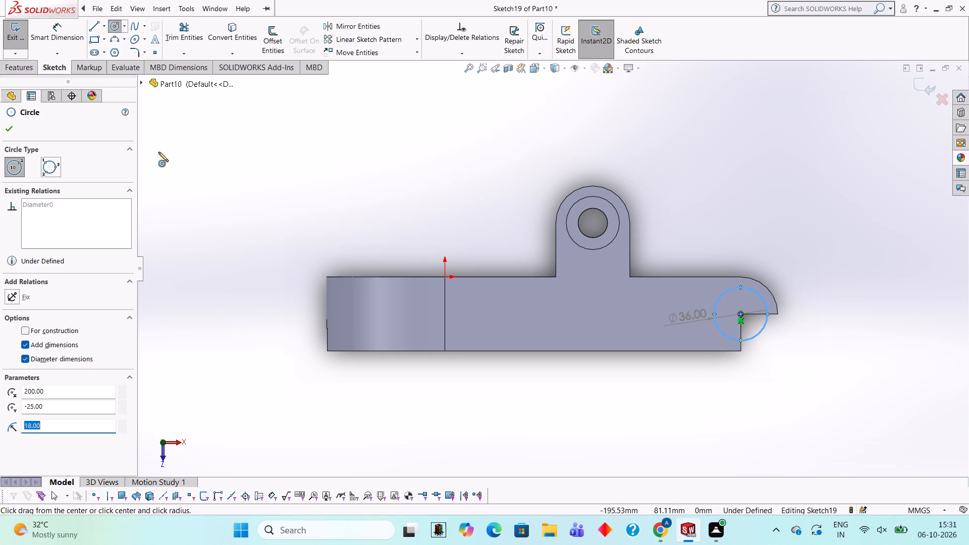
Cut the 36 mm circle 5 mm deep as a blind Extruded Cut to form the arm-end recess.
click(24, 74)
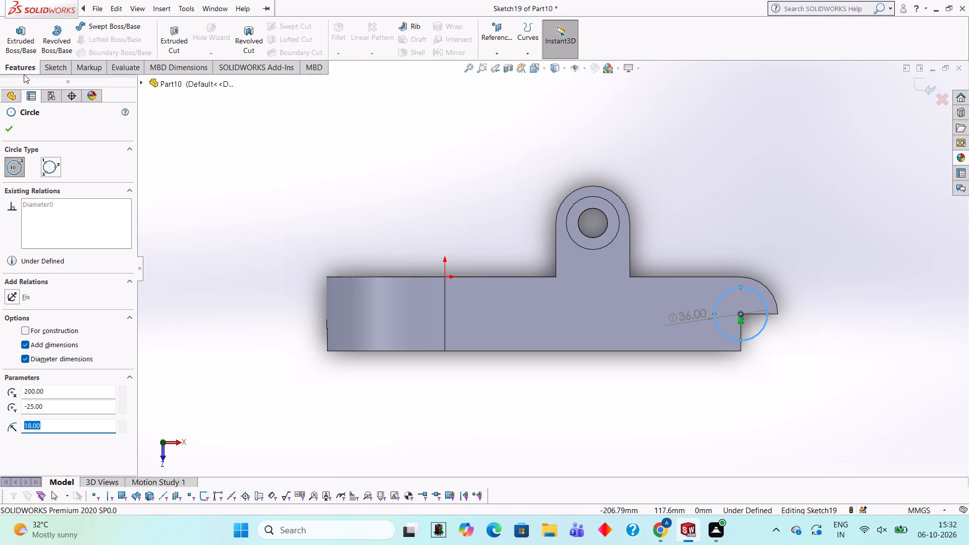
click(186, 29)
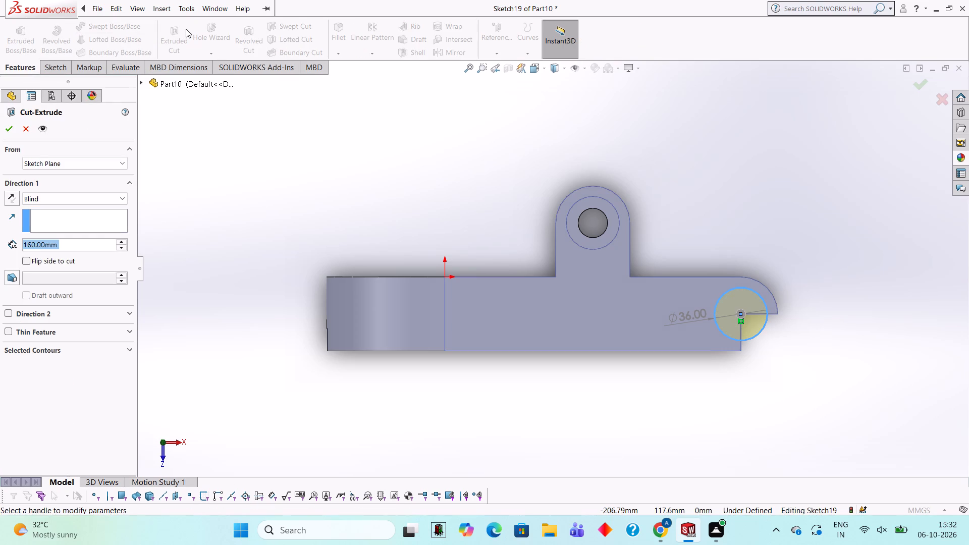
key(5)
key(Return)
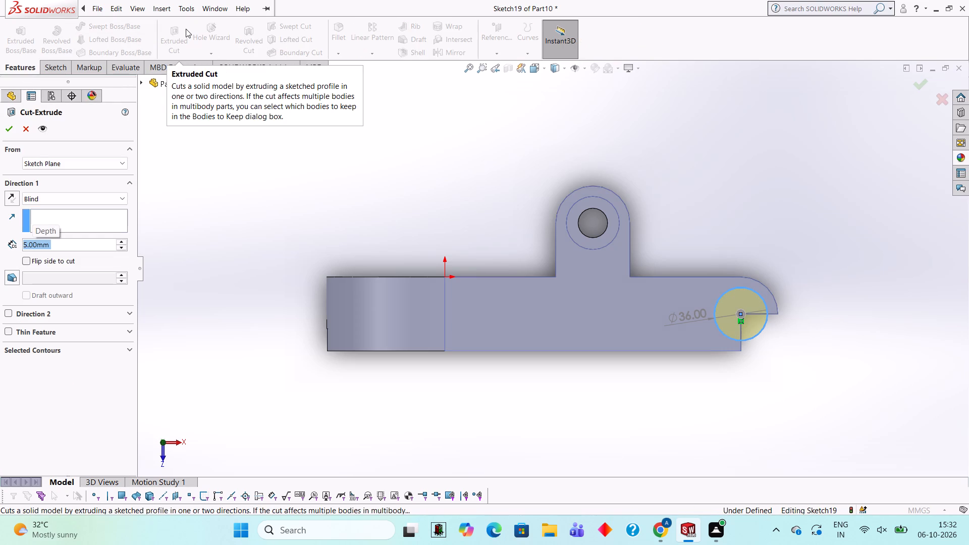
click(14, 128)
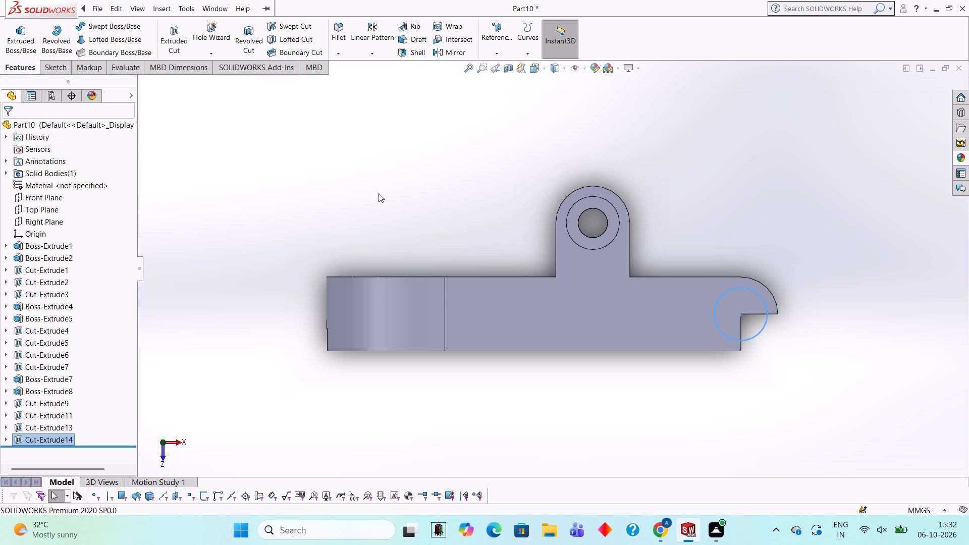
click(586, 388)
Sketch a 20 mm diameter circle on the arm's outer face, centred on the inner notch corner within the 36 mm recess.
middle_drag(580, 388, 558, 315)
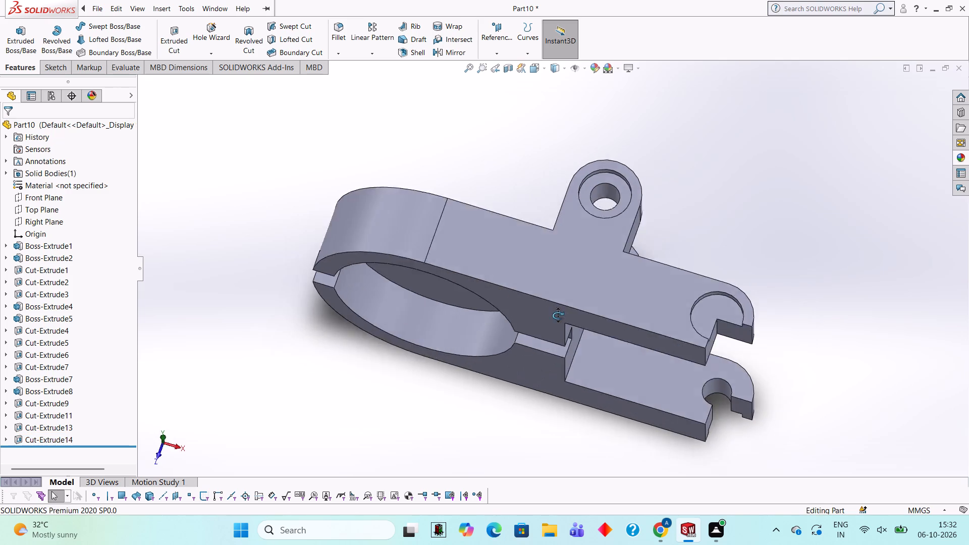
middle_drag(558, 315, 557, 278)
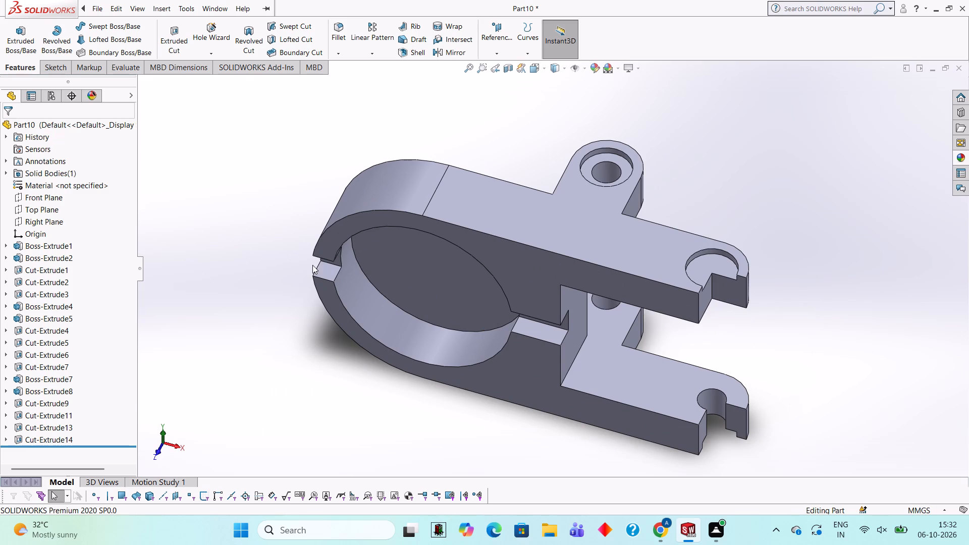
middle_drag(715, 152, 712, 282)
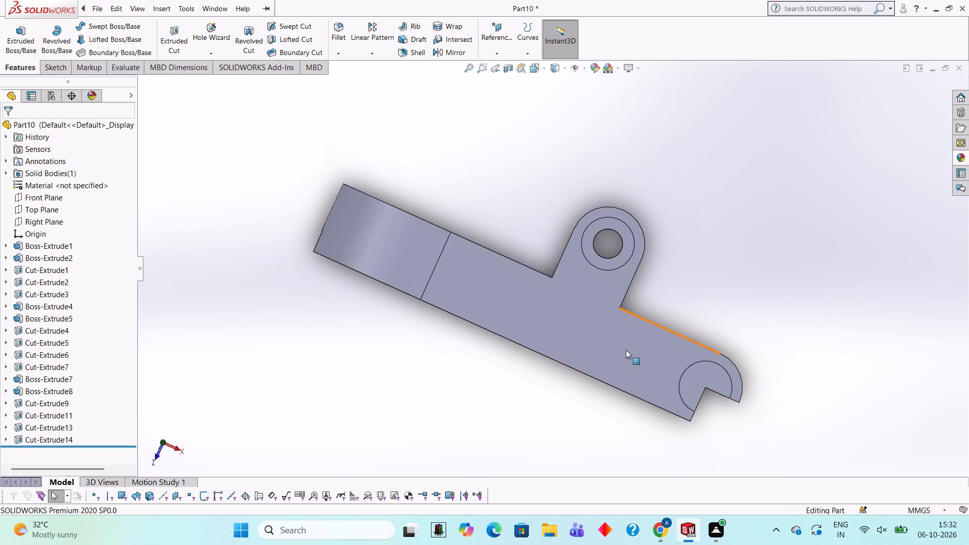
click(596, 335)
click(638, 302)
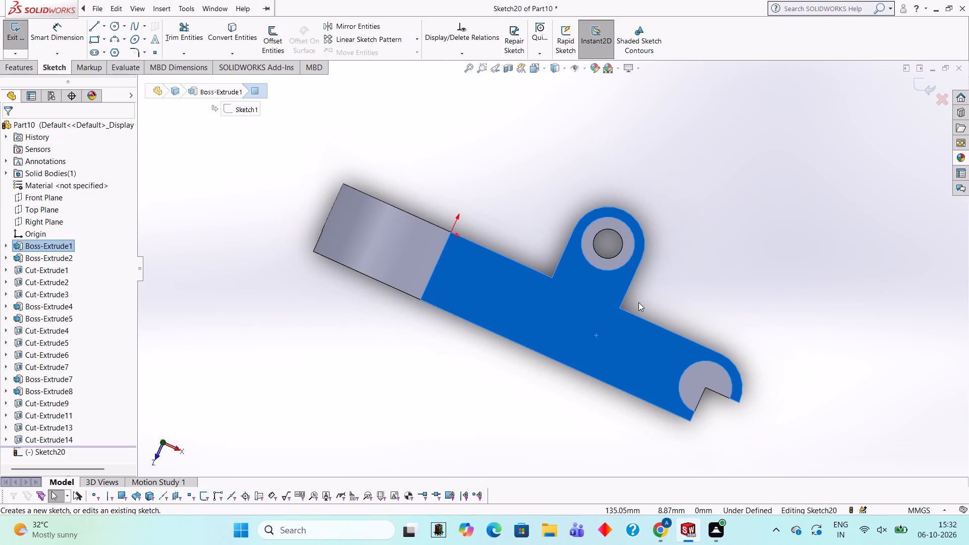
key(ctrl+8)
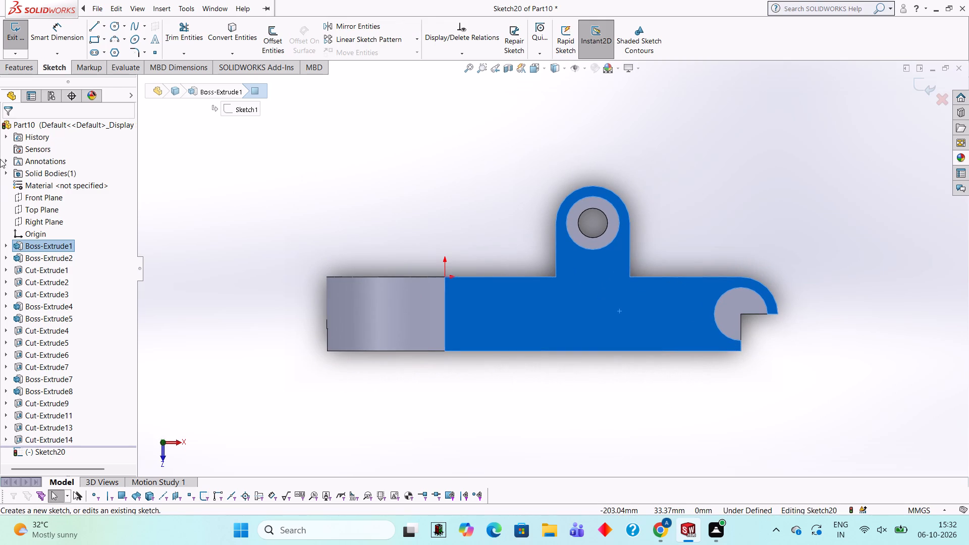
click(400, 91)
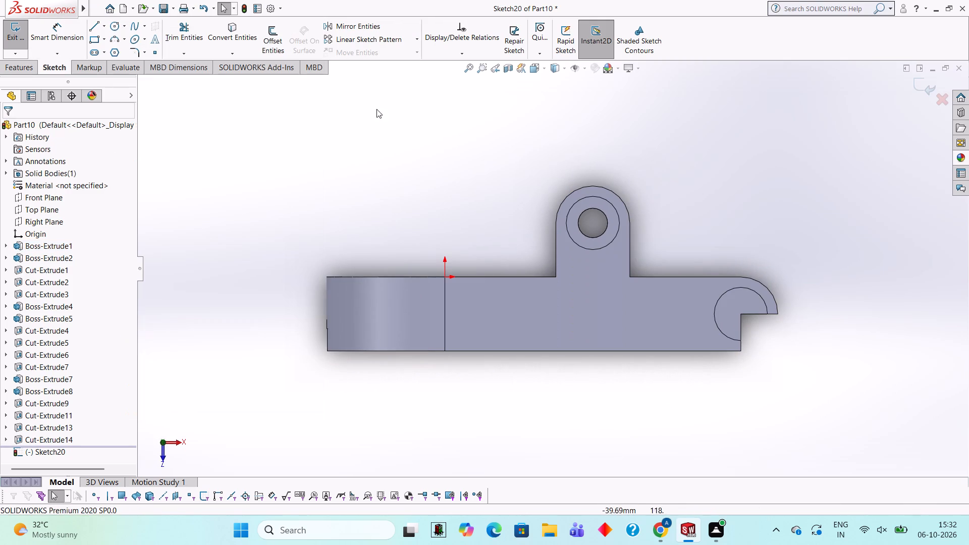
click(111, 28)
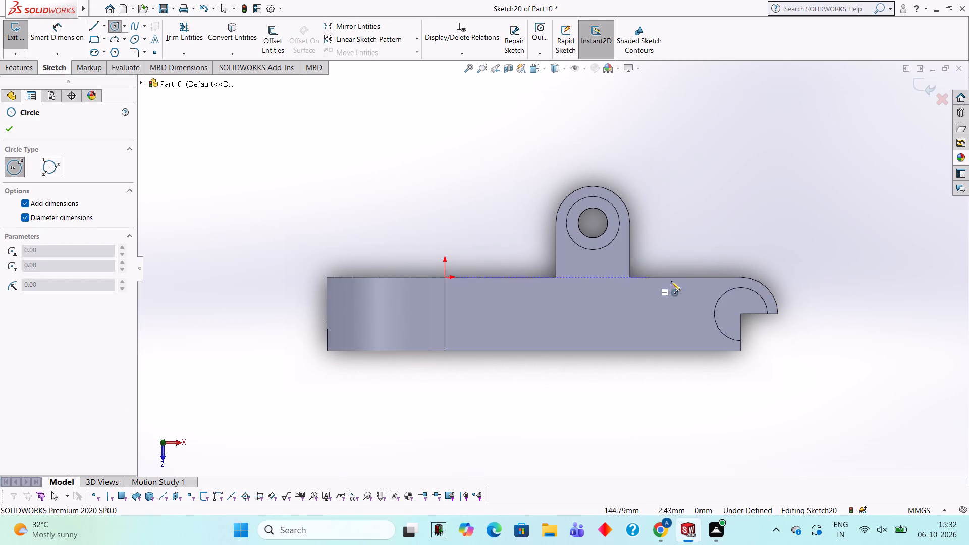
click(741, 313)
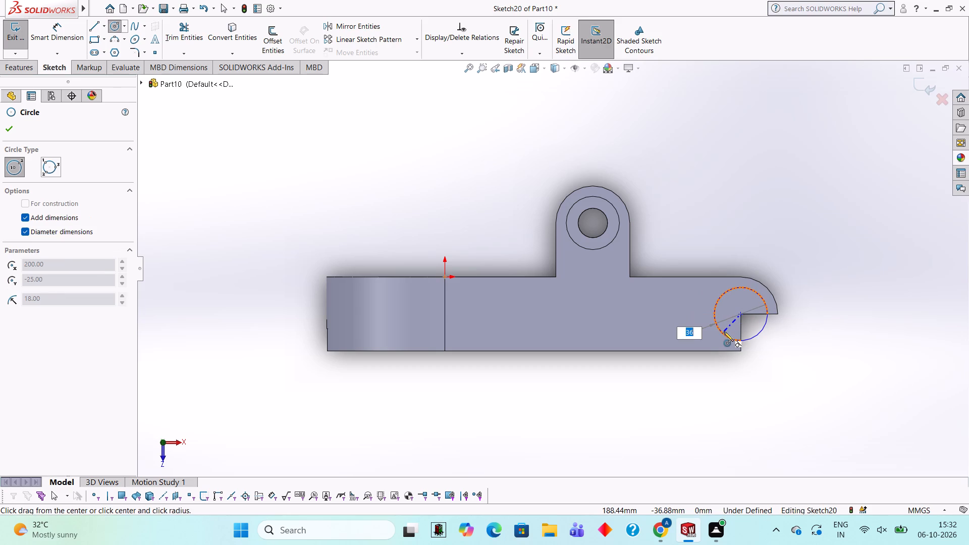
text(20)
key(Return)
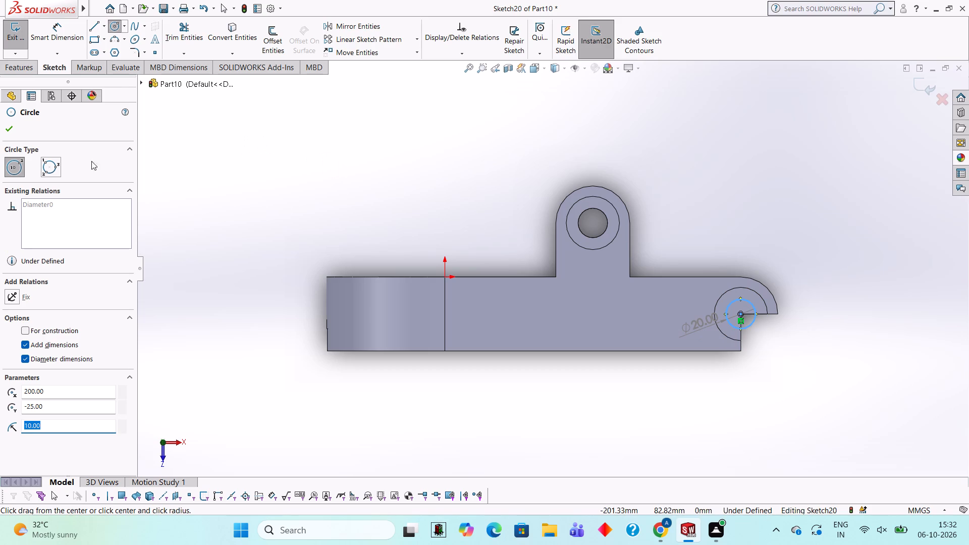
Cut the 20 mm circle 30 mm deep as a blind Extruded Cut through the rounded arm end.
click(26, 73)
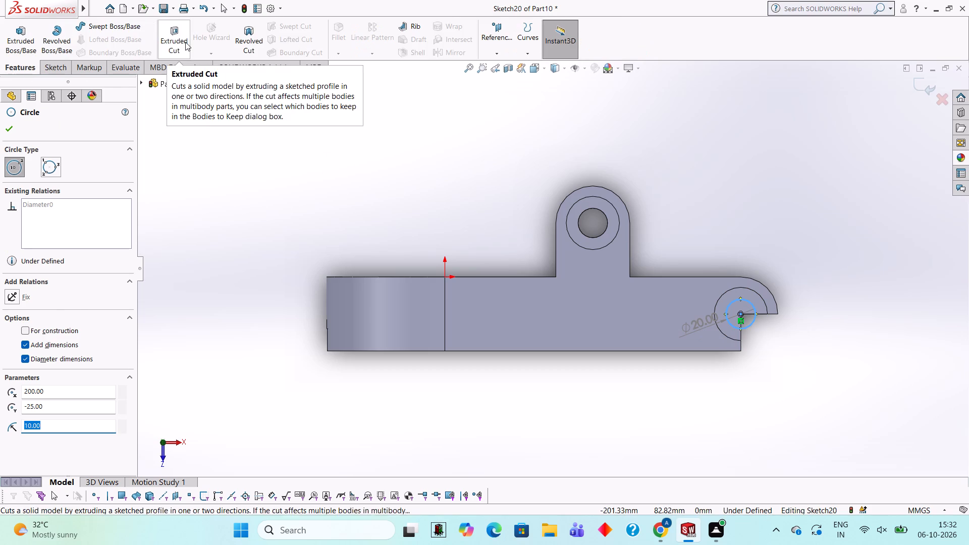
click(185, 42)
middle_drag(748, 416, 733, 335)
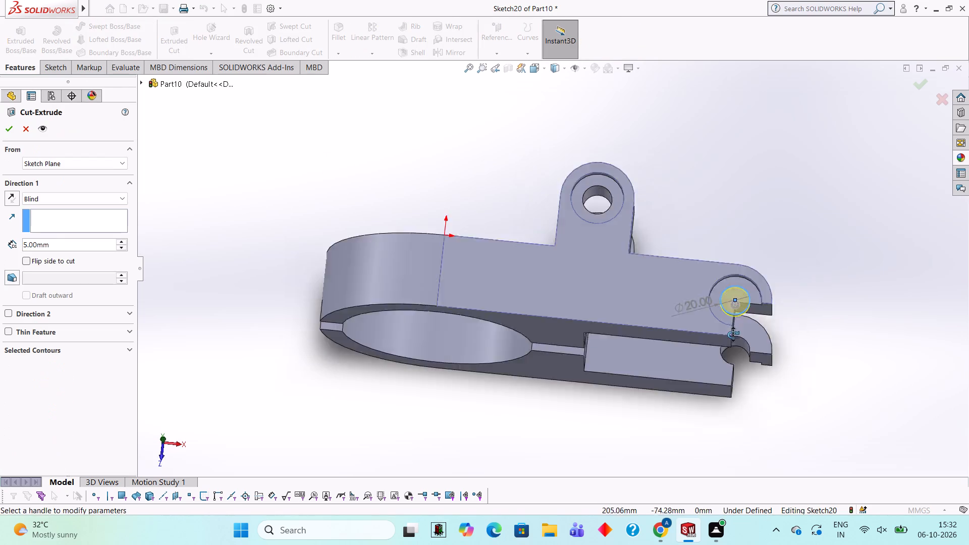
middle_drag(733, 335, 719, 222)
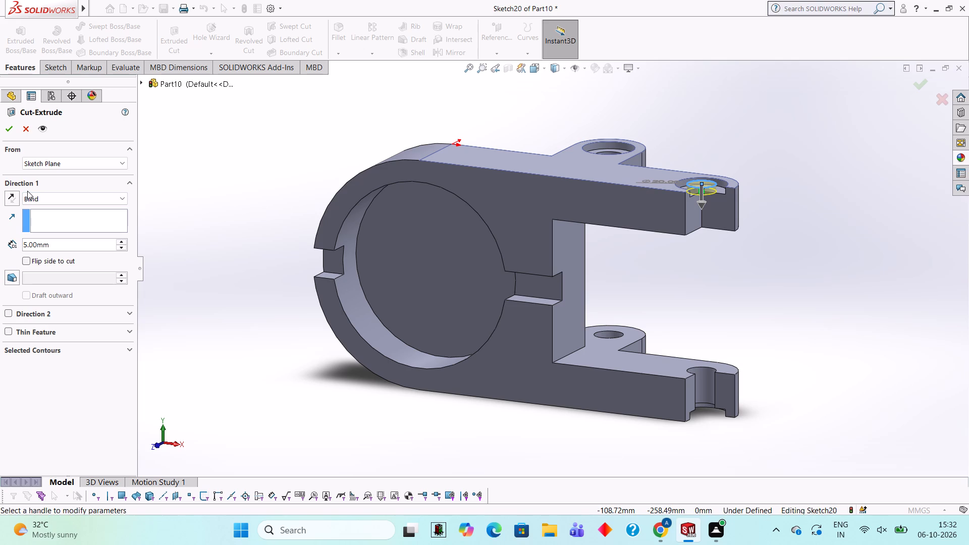
click(90, 242)
key(BackSpace)
key(BackSpace)
key(BackSpace)
key(BackSpace)
key(BackSpace)
key(BackSpace)
key(BackSpace)
key(BackSpace)
key(BackSpace)
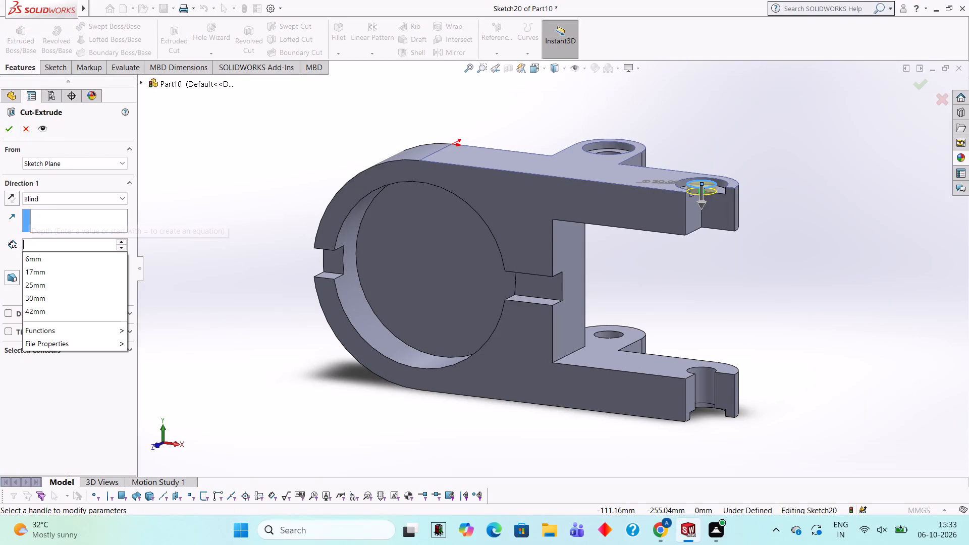
text(30)
key(Return)
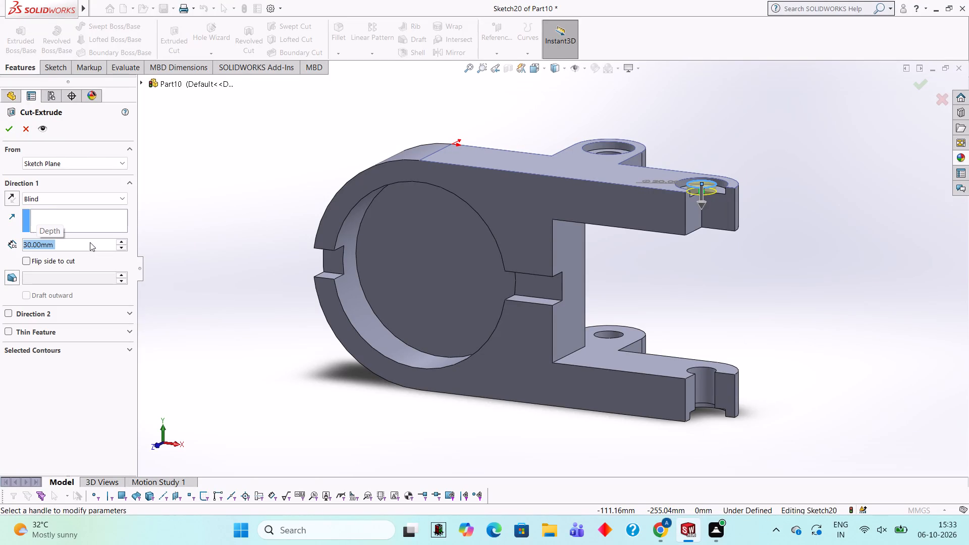
middle_drag(503, 290, 526, 204)
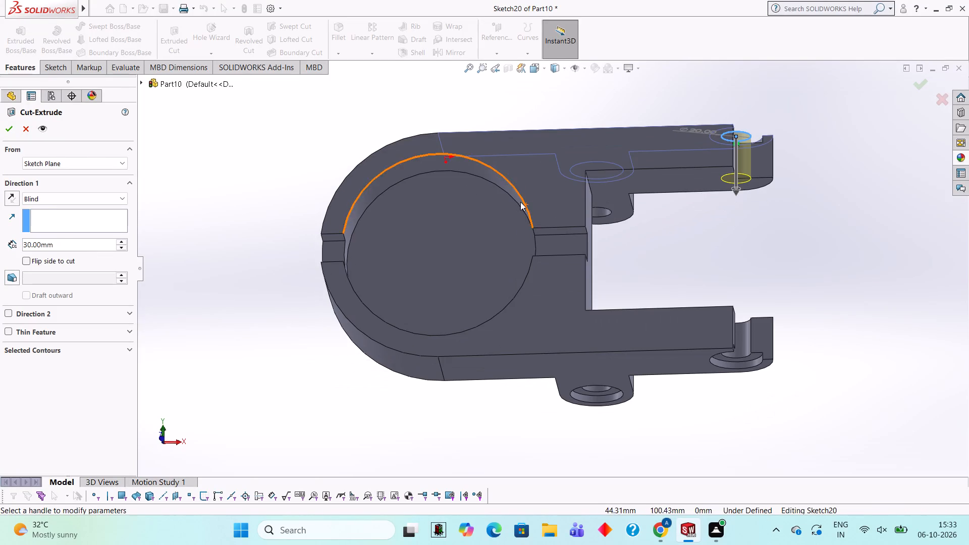
click(4, 133)
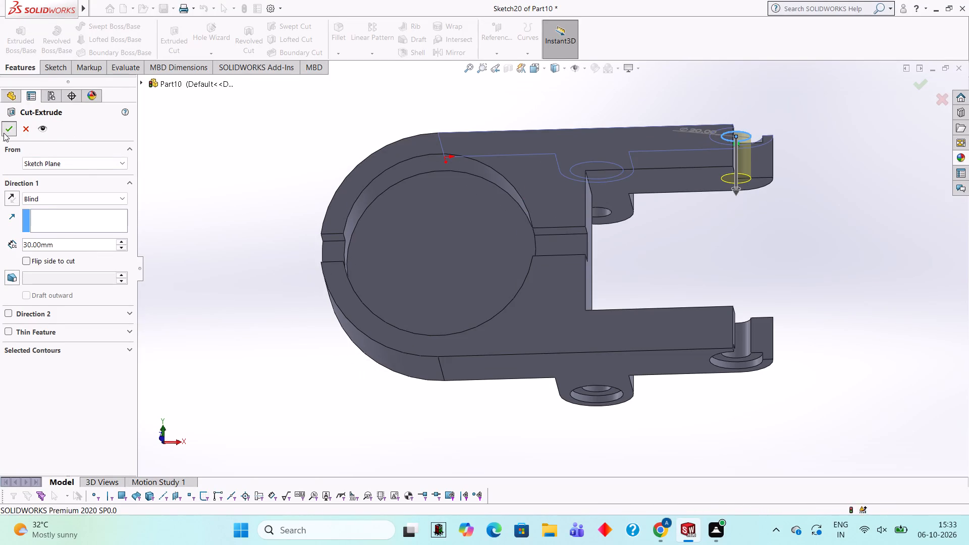
click(224, 162)
Sketch a 50 mm diameter circle on the floor of the large round pocket, centred on the pocket.
middle_drag(300, 157, 428, 358)
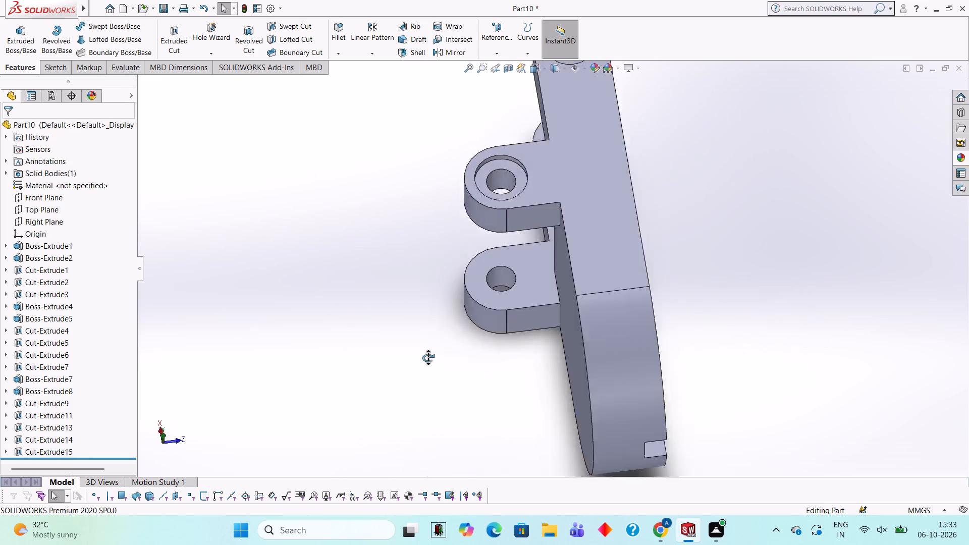
middle_drag(428, 358, 602, 195)
middle_drag(612, 271, 651, 258)
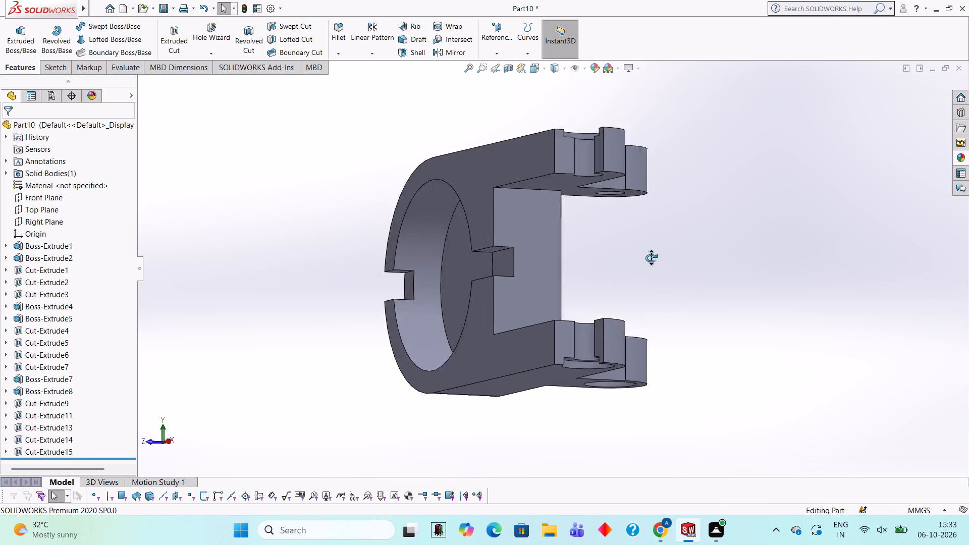
middle_drag(651, 258, 635, 229)
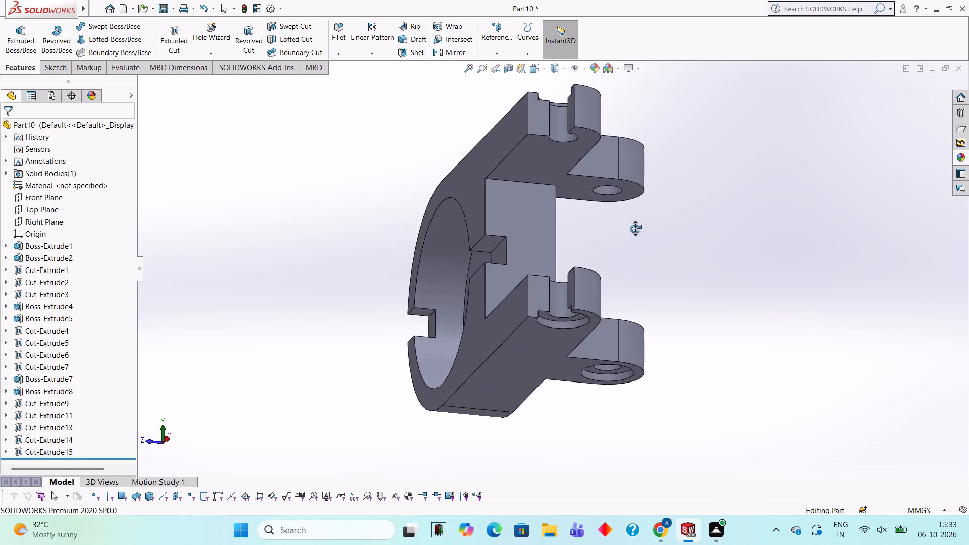
middle_drag(635, 229, 675, 174)
middle_drag(641, 315, 669, 204)
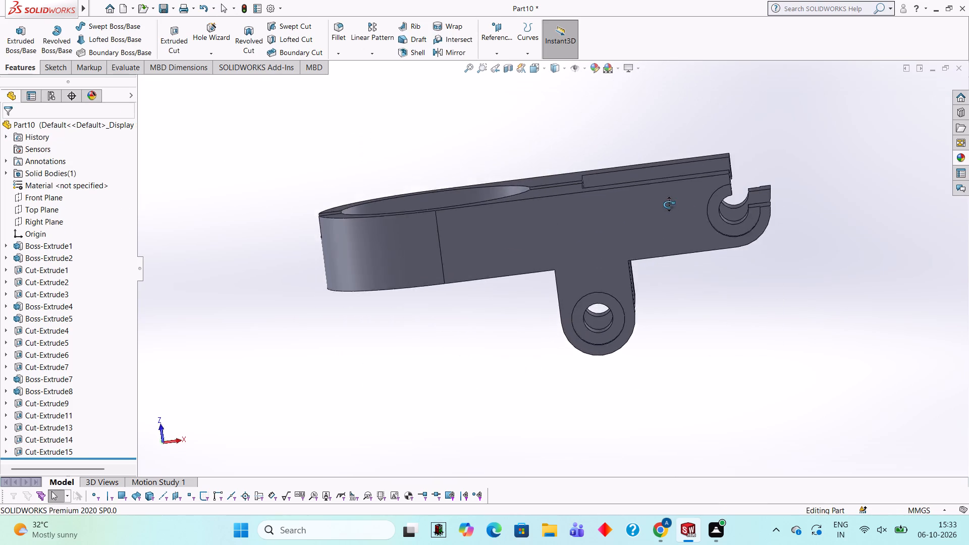
middle_drag(669, 204, 673, 284)
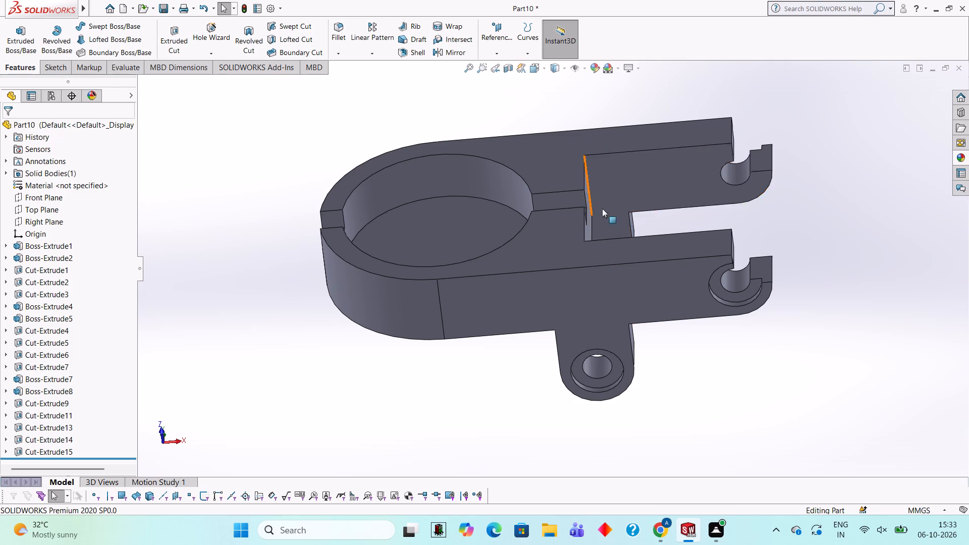
middle_drag(609, 225, 593, 256)
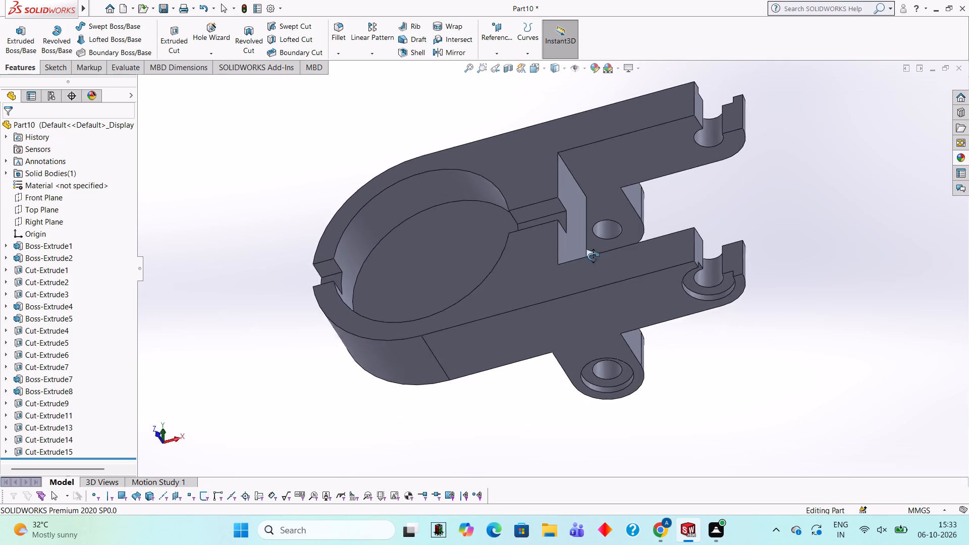
middle_drag(593, 256, 597, 256)
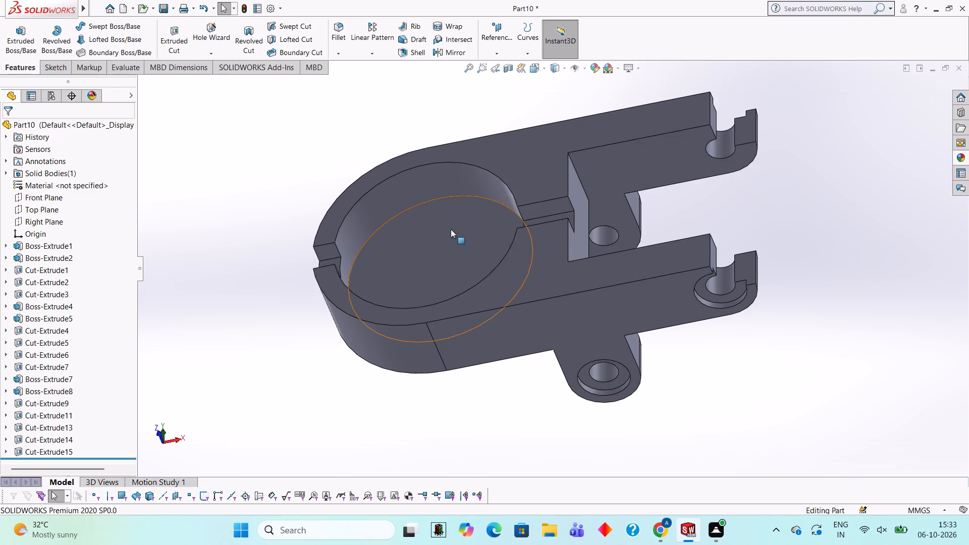
click(449, 229)
click(493, 196)
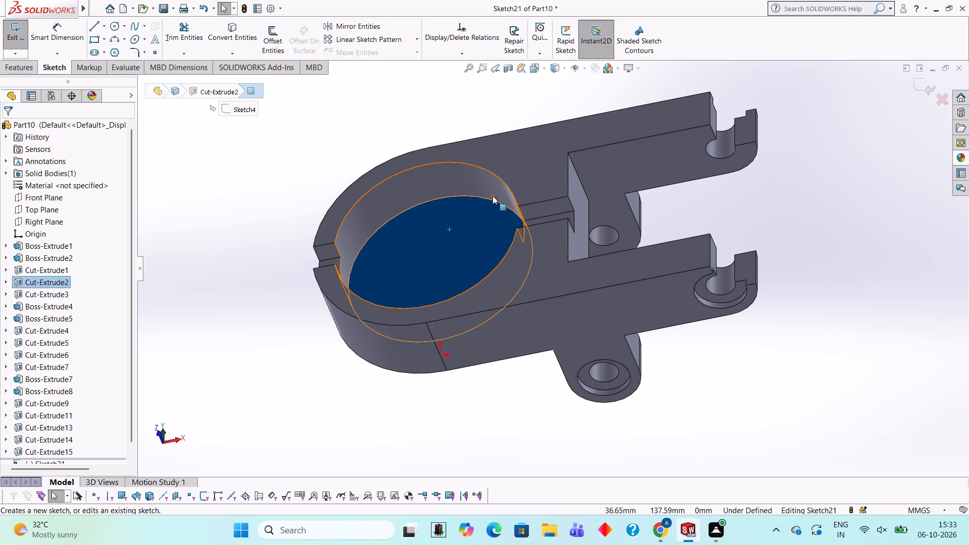
key(ctrl+8)
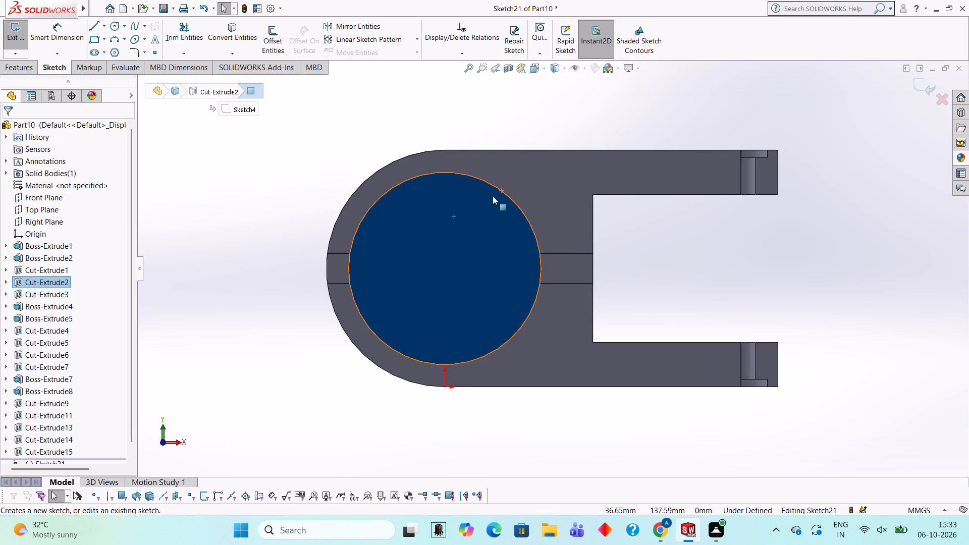
click(111, 28)
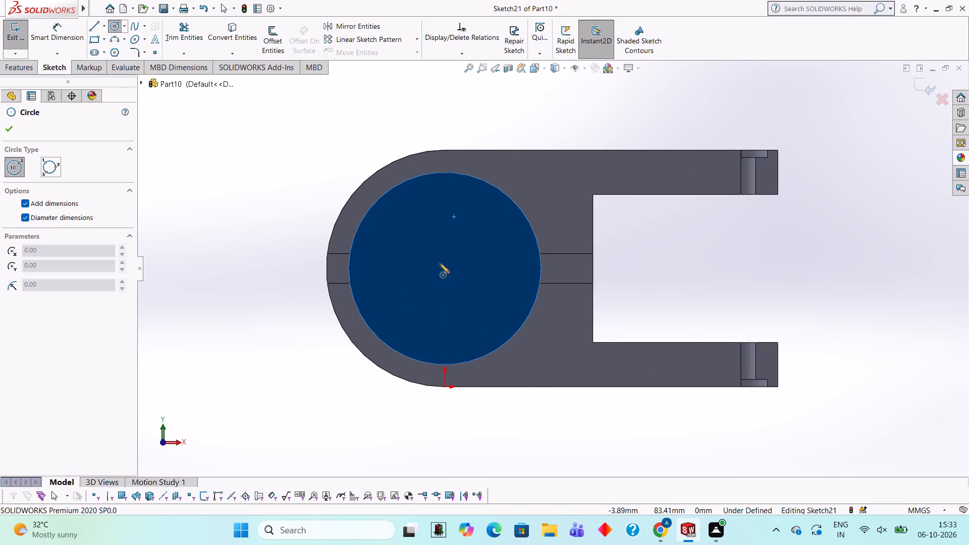
click(446, 270)
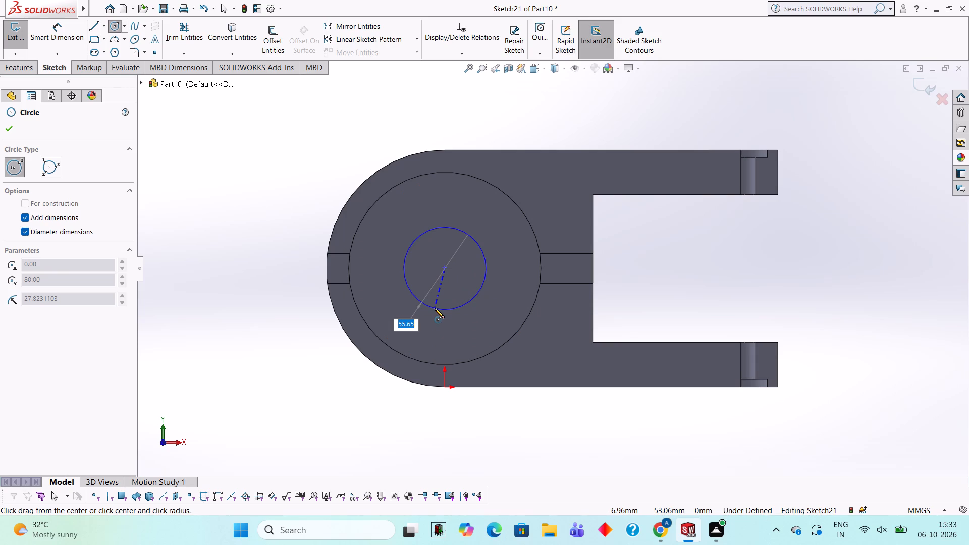
text(50)
key(Return)
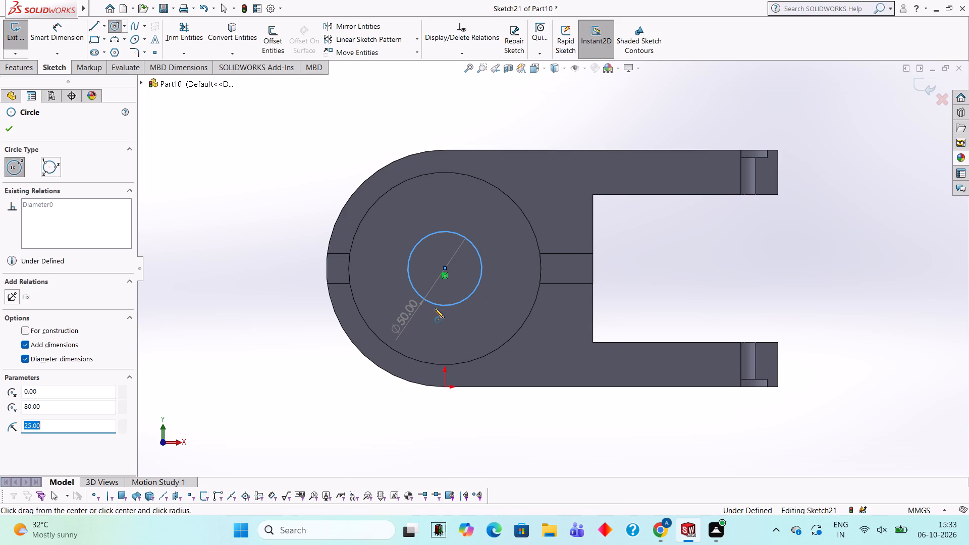
Cut the 50 mm circle 30 mm deep as a blind Extruded Cut through the pocket floor.
middle_drag(580, 319, 594, 292)
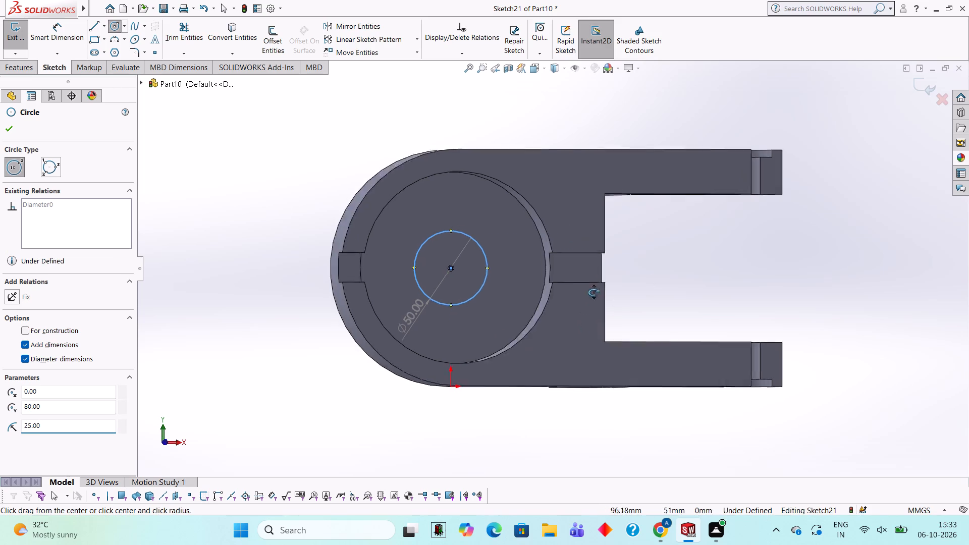
middle_drag(594, 292, 593, 231)
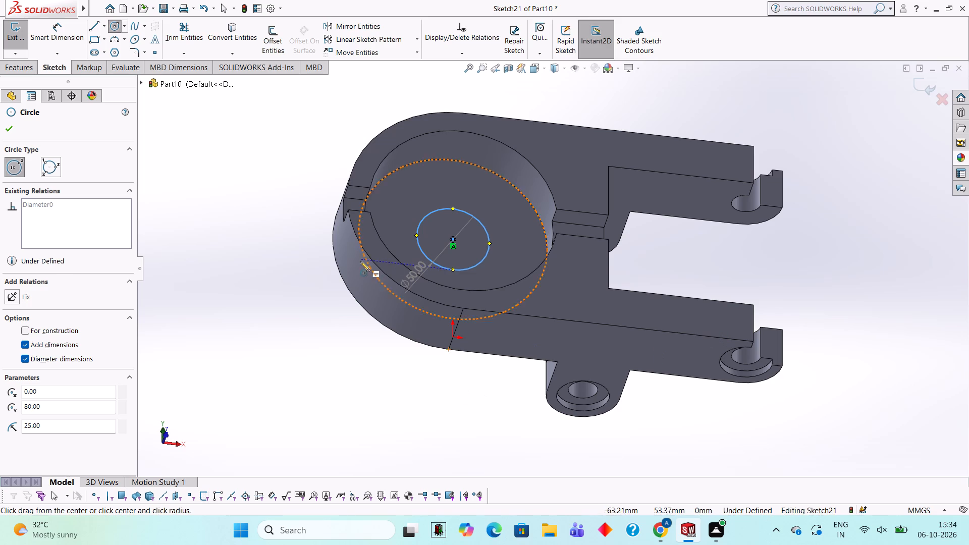
click(35, 63)
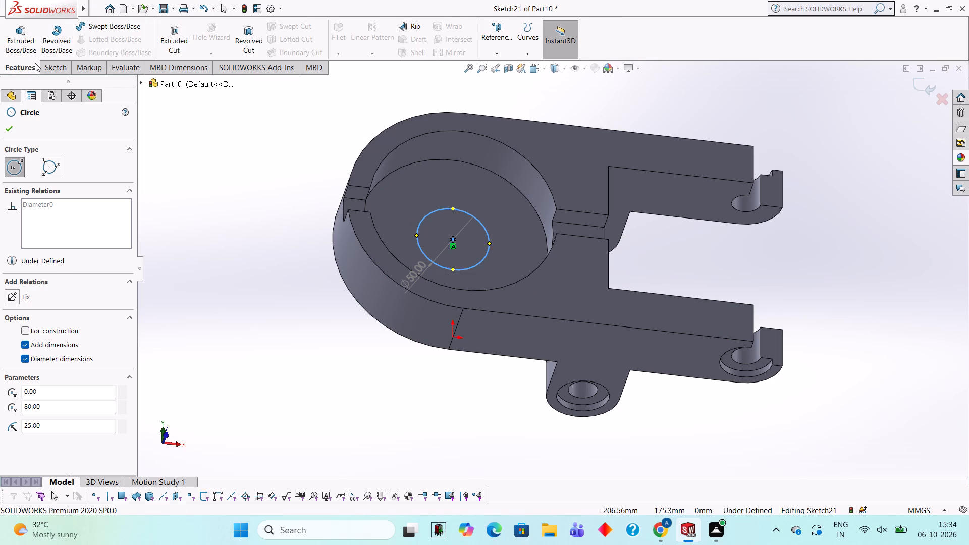
click(159, 41)
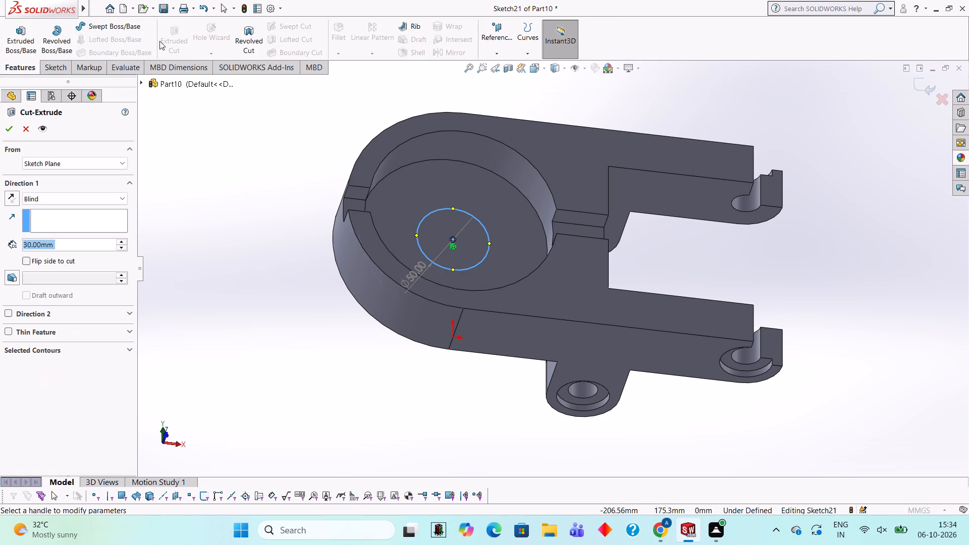
middle_drag(288, 321, 371, 357)
scroll(306, 325, down, 1)
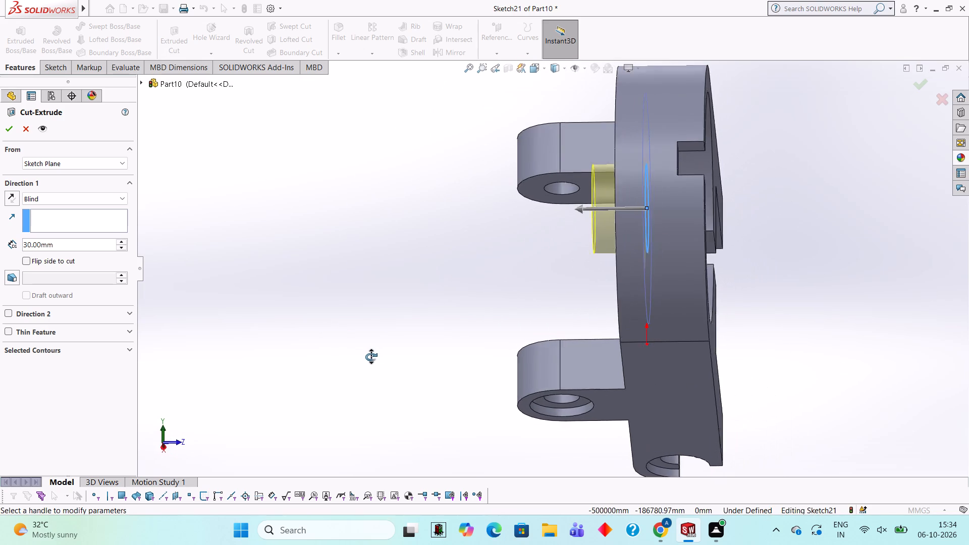
middle_drag(371, 357, 370, 357)
click(5, 128)
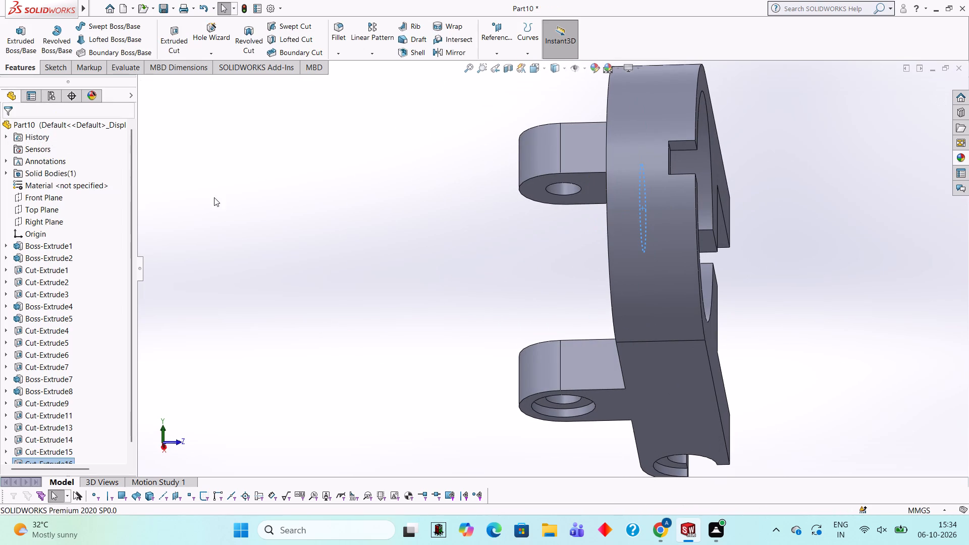
click(220, 195)
middle_drag(271, 200, 201, 207)
scroll(210, 206, up, 3)
middle_drag(408, 212, 352, 171)
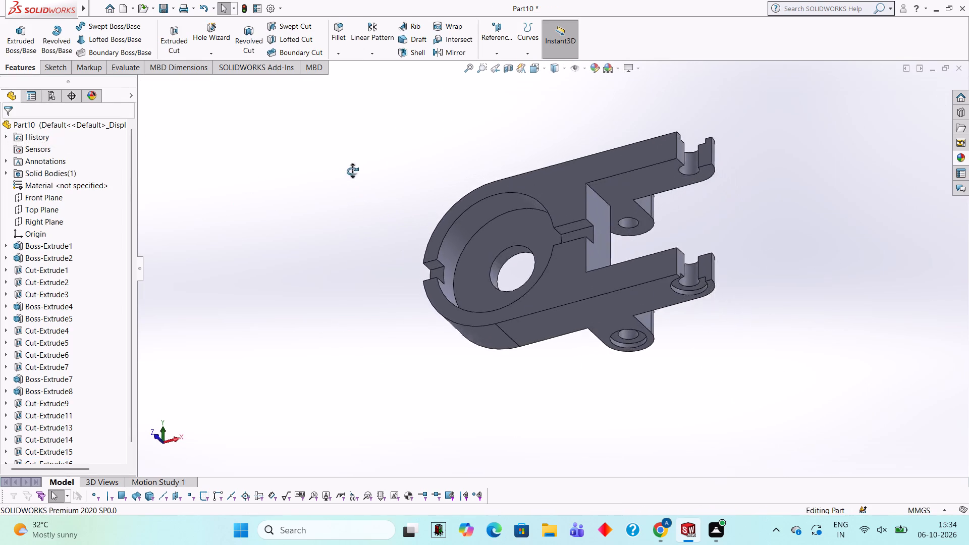
Examine the completed part from all around, including the large pocket, centre hole, arm ends and lugs.
middle_drag(352, 171, 373, 151)
middle_drag(615, 295, 628, 297)
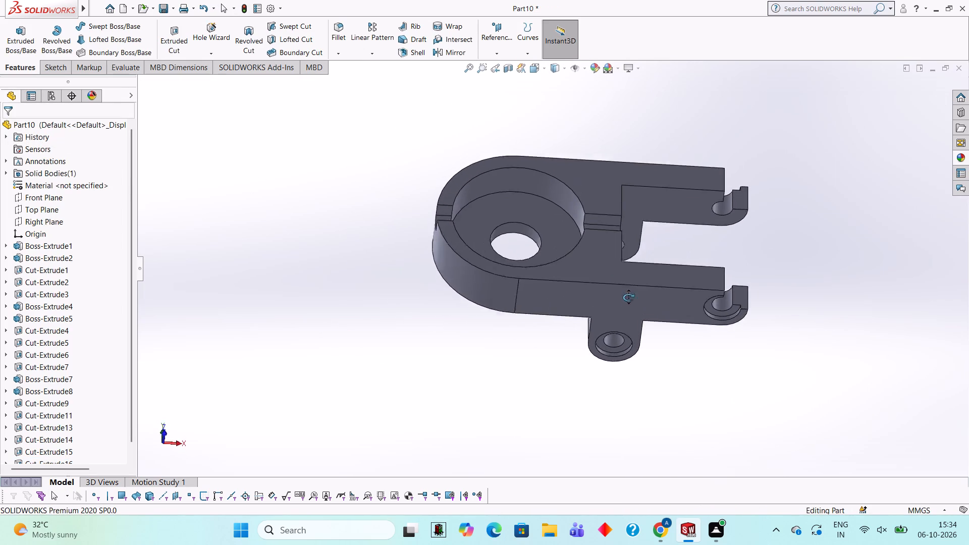
middle_drag(628, 297, 625, 303)
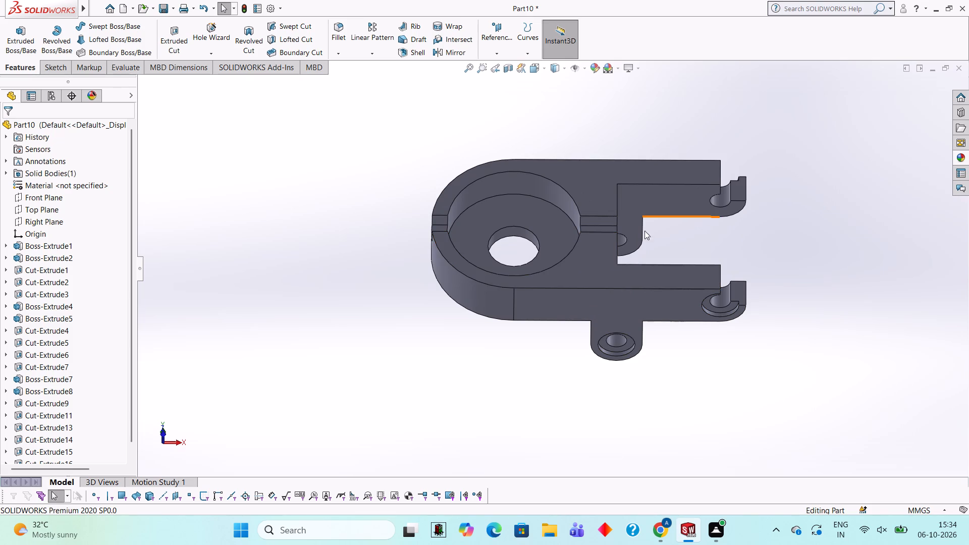
middle_drag(800, 223, 706, 249)
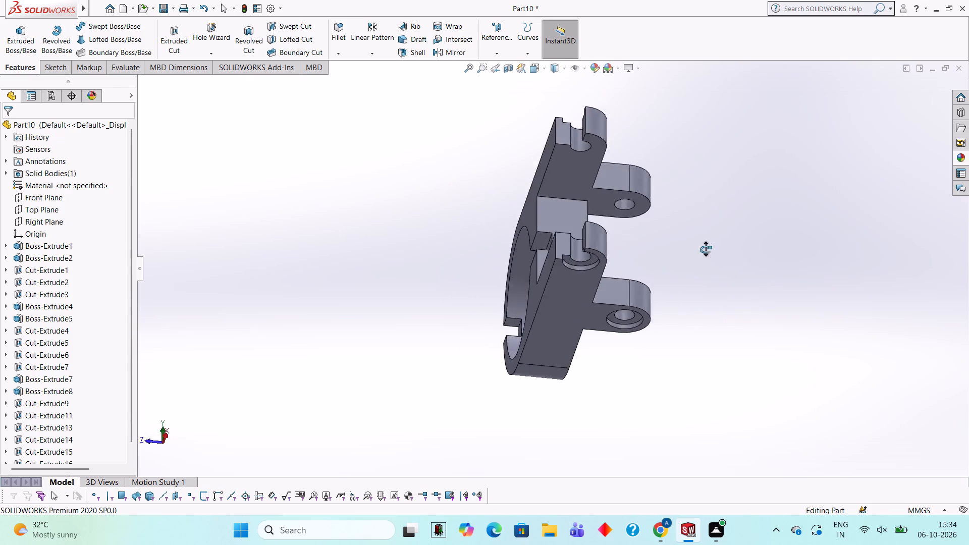
middle_drag(706, 249, 695, 390)
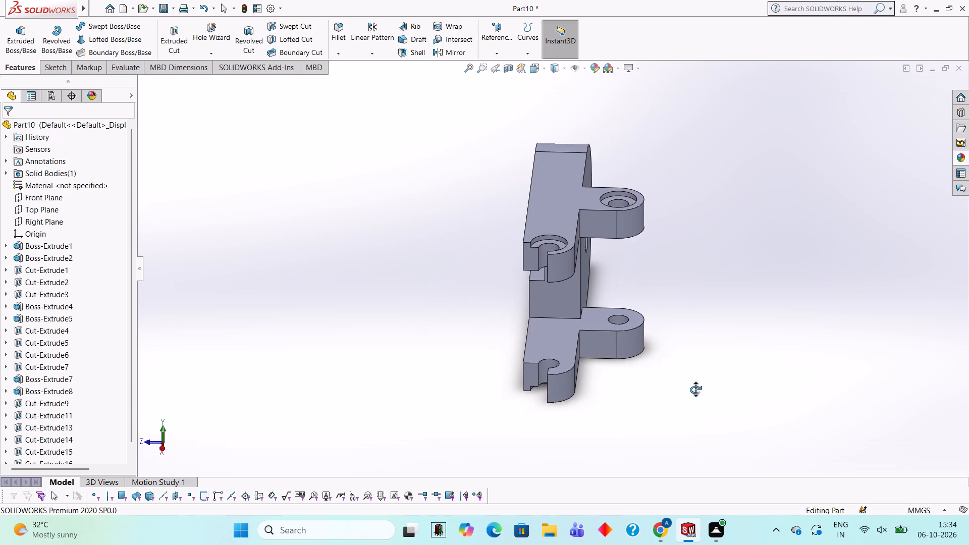
middle_drag(695, 390, 680, 425)
middle_drag(724, 350, 744, 353)
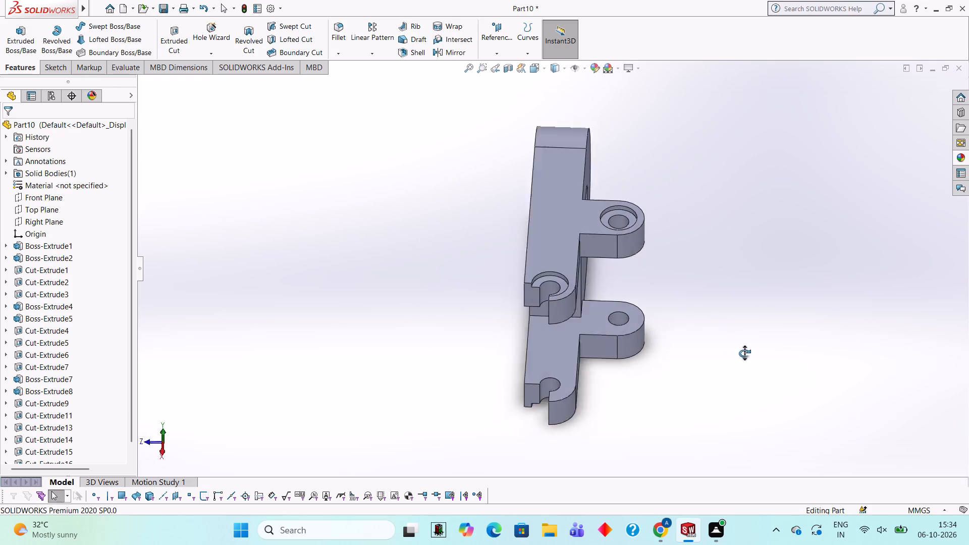
middle_drag(744, 353, 780, 285)
middle_click(780, 285)
middle_drag(690, 301, 732, 204)
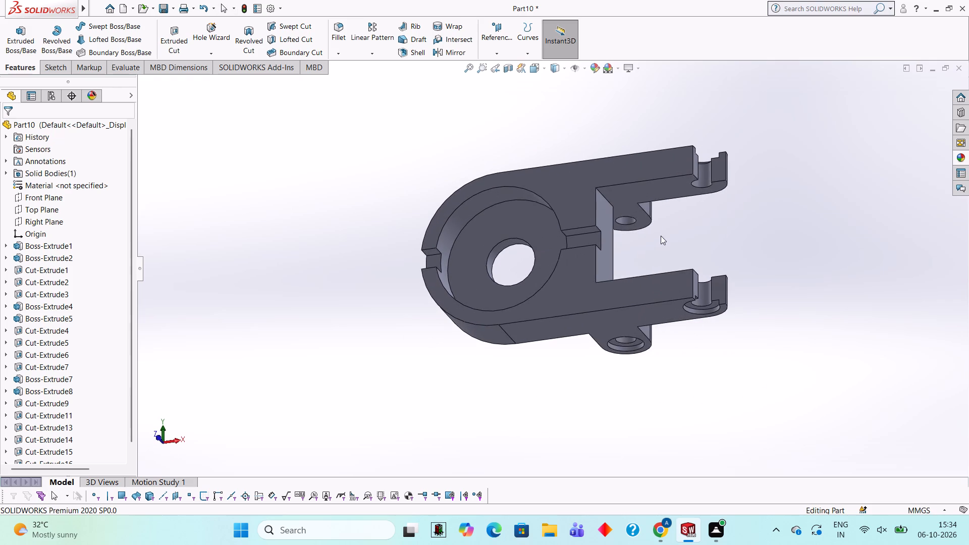
middle_drag(676, 250, 730, 218)
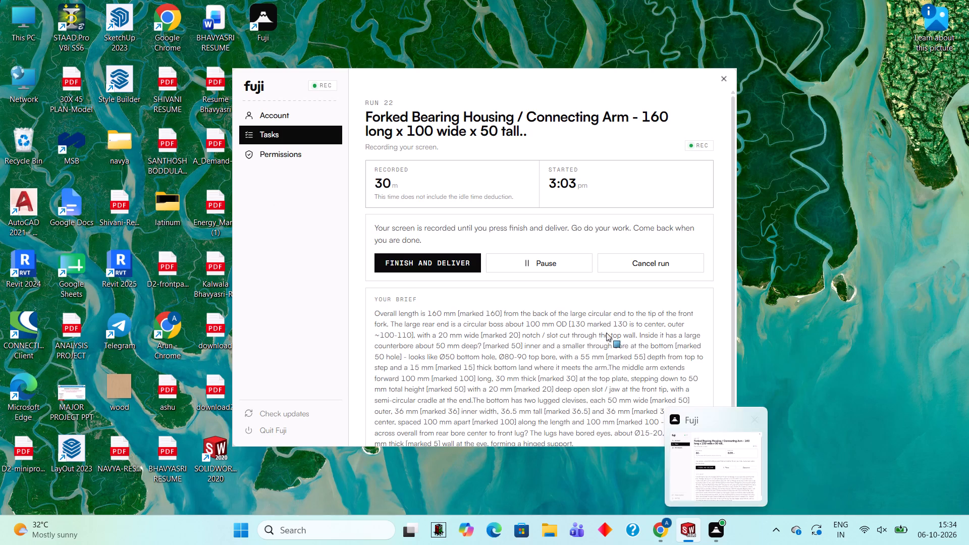
middle_drag(668, 264, 621, 224)
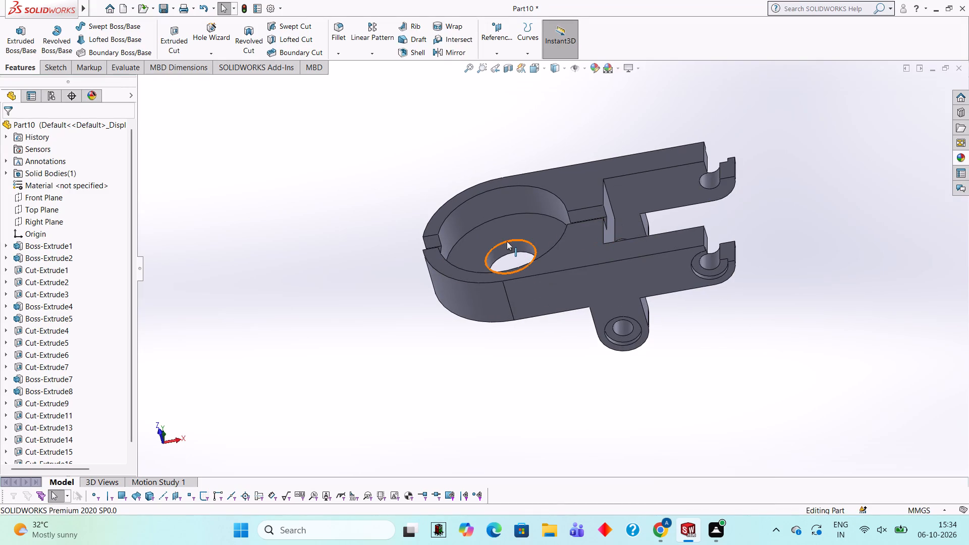
Apply the Yellow solid appearance to the whole part.
scroll(507, 247, down, 1)
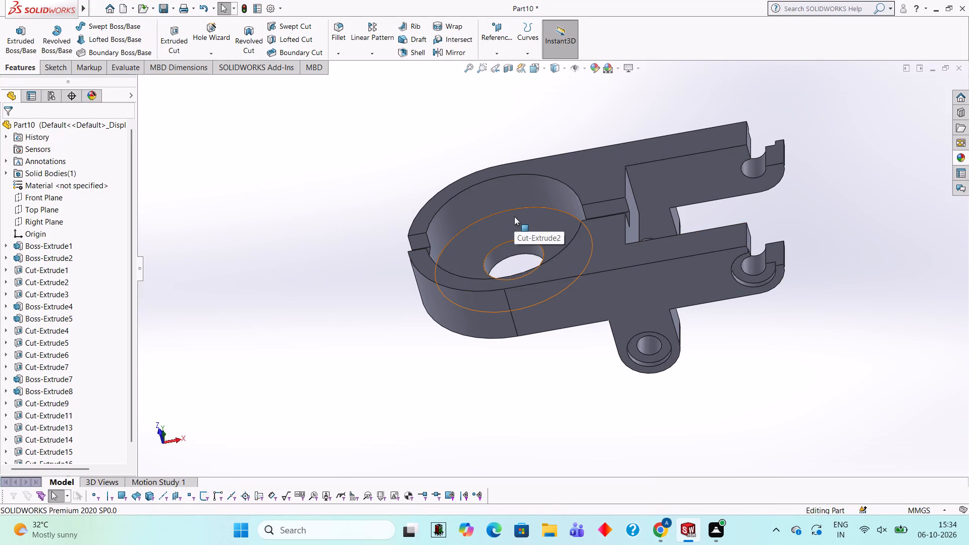
scroll(514, 216, down, 2)
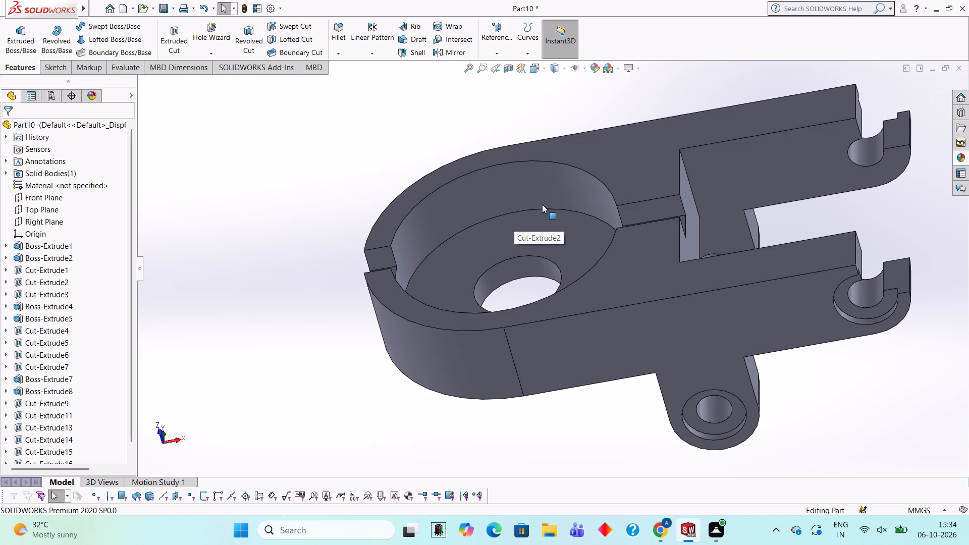
click(959, 154)
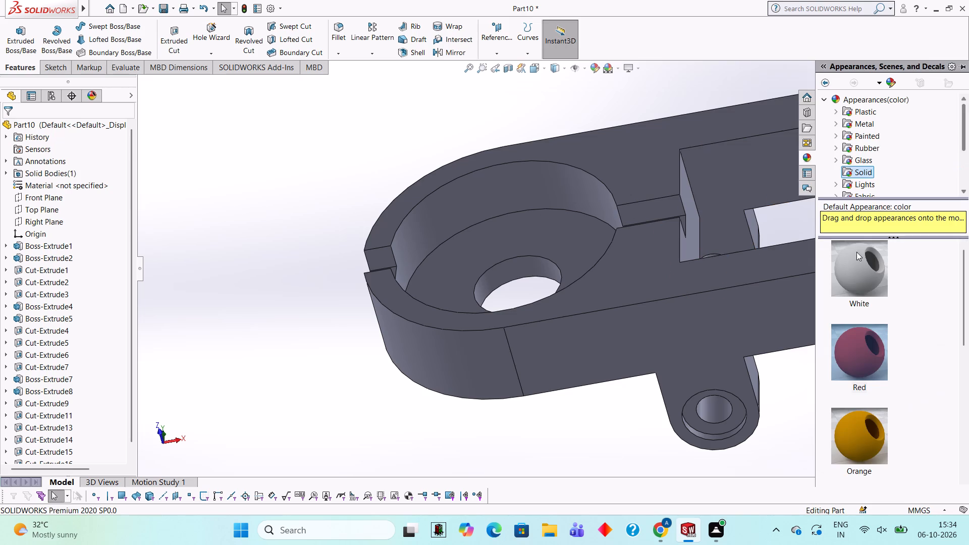
scroll(862, 313, down, 2)
drag(853, 281, 645, 285)
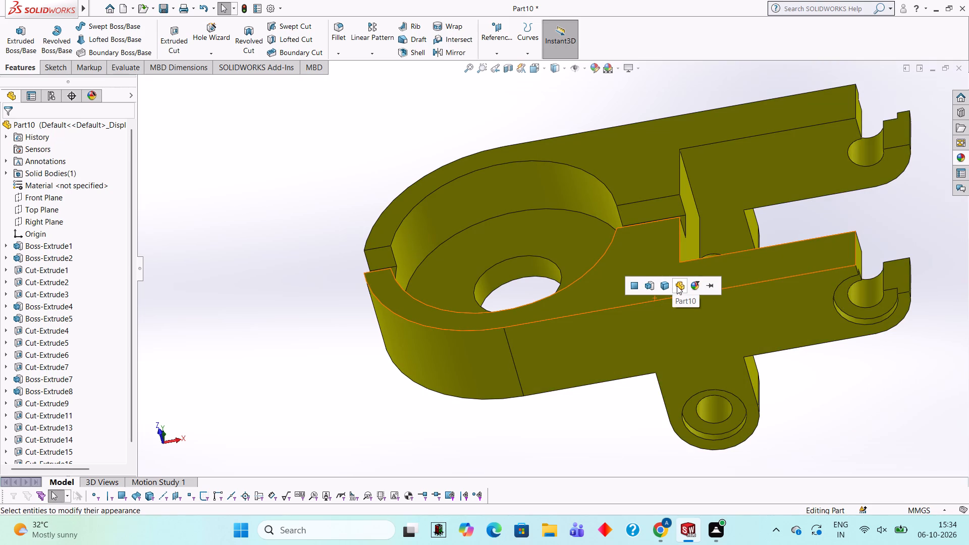
click(677, 286)
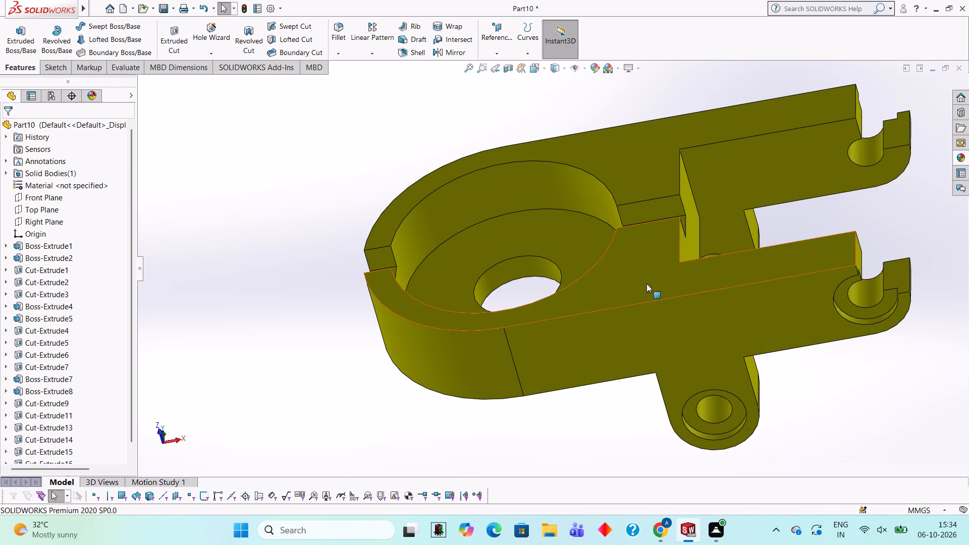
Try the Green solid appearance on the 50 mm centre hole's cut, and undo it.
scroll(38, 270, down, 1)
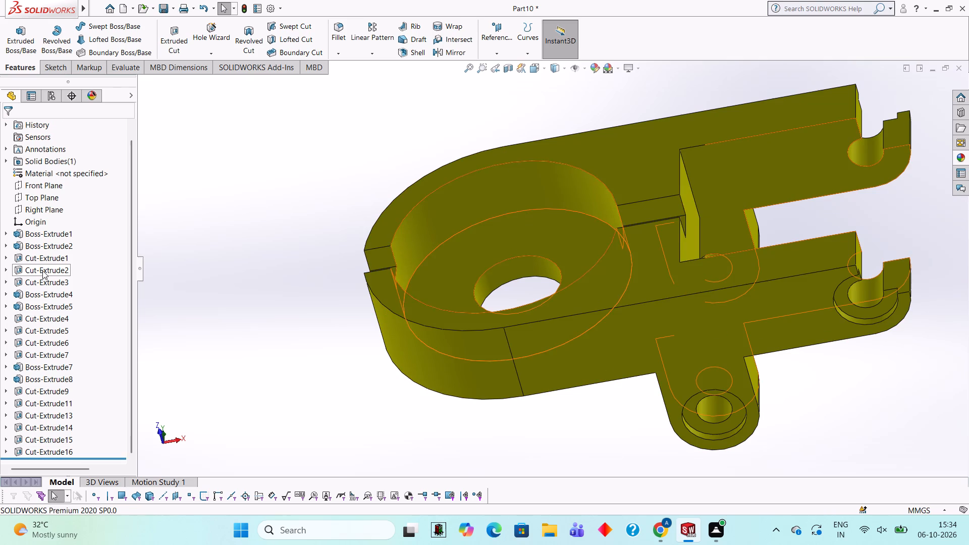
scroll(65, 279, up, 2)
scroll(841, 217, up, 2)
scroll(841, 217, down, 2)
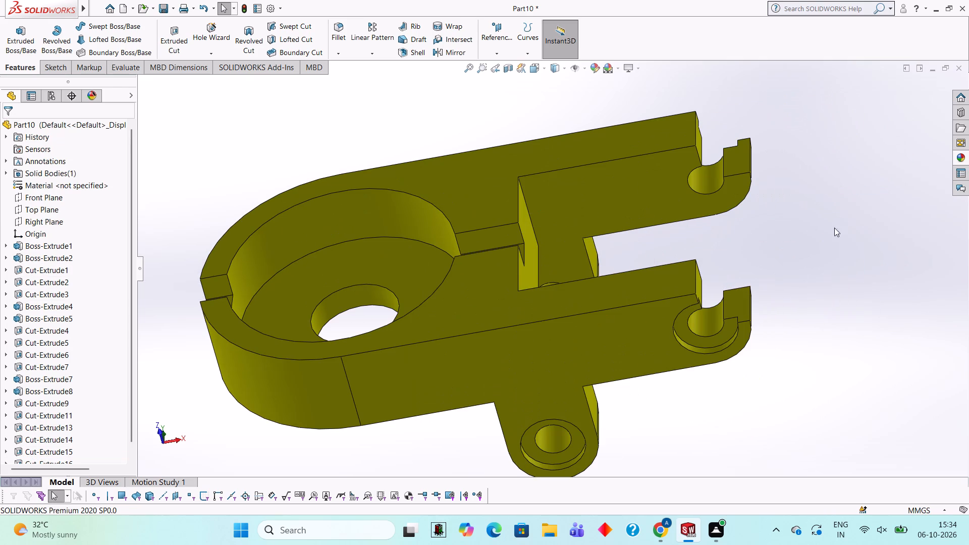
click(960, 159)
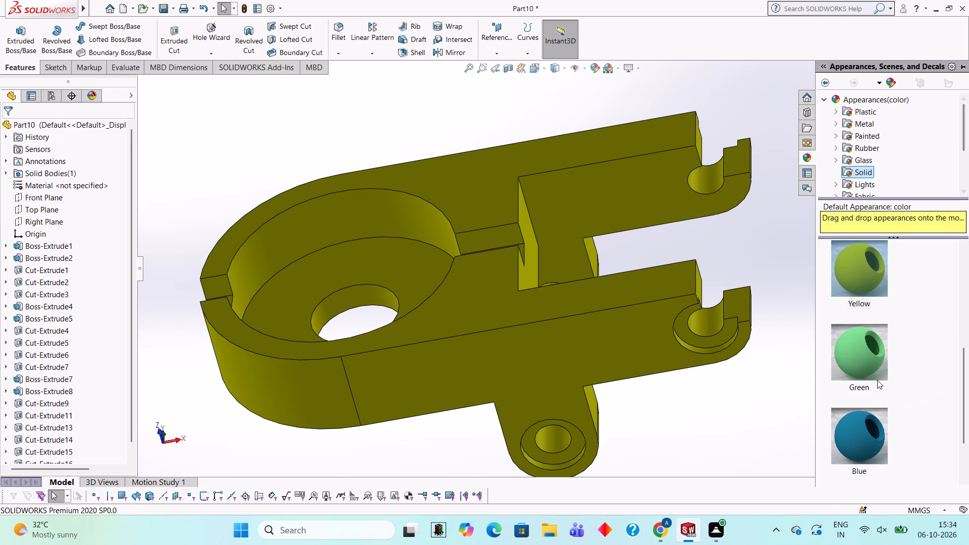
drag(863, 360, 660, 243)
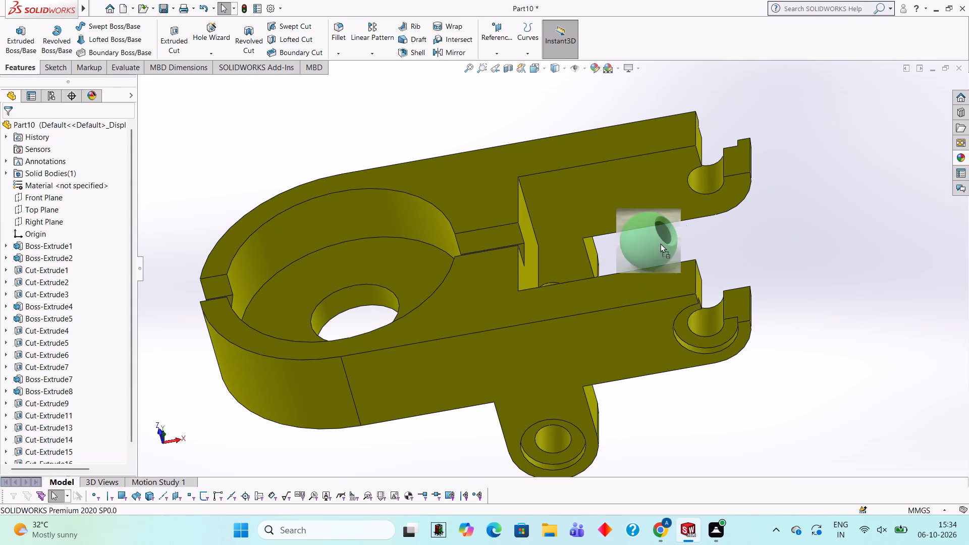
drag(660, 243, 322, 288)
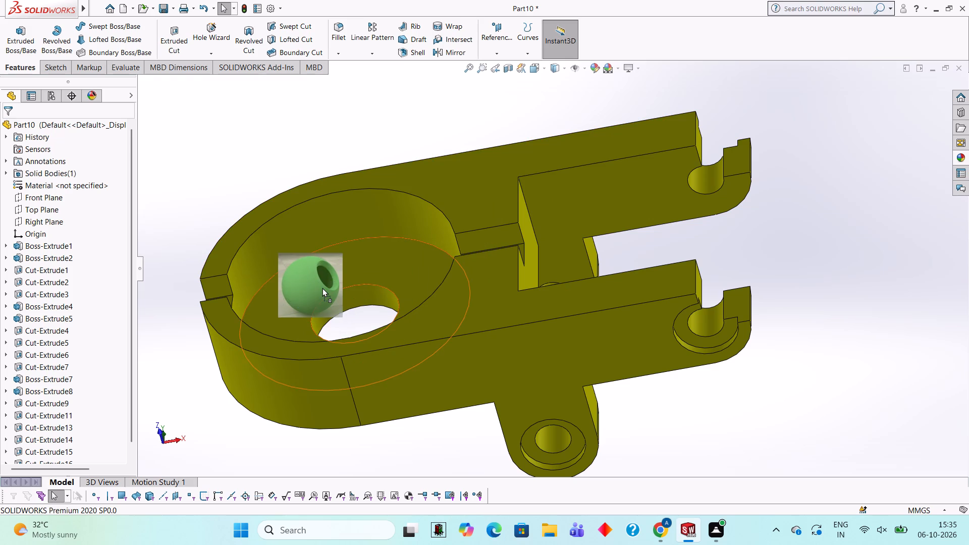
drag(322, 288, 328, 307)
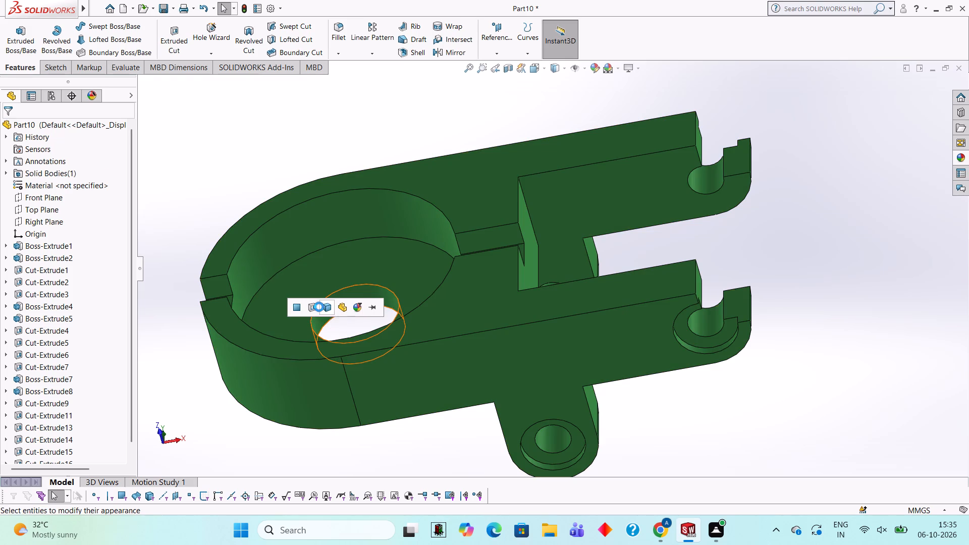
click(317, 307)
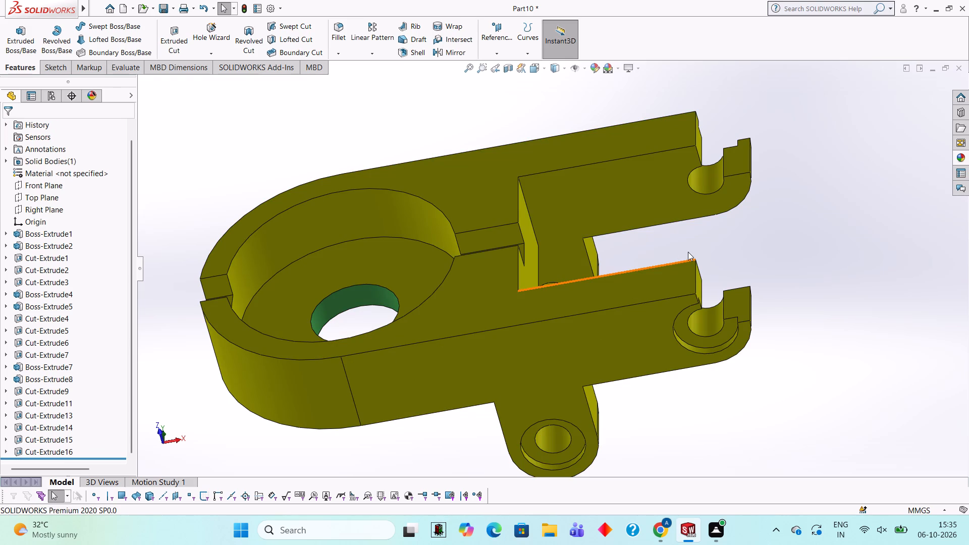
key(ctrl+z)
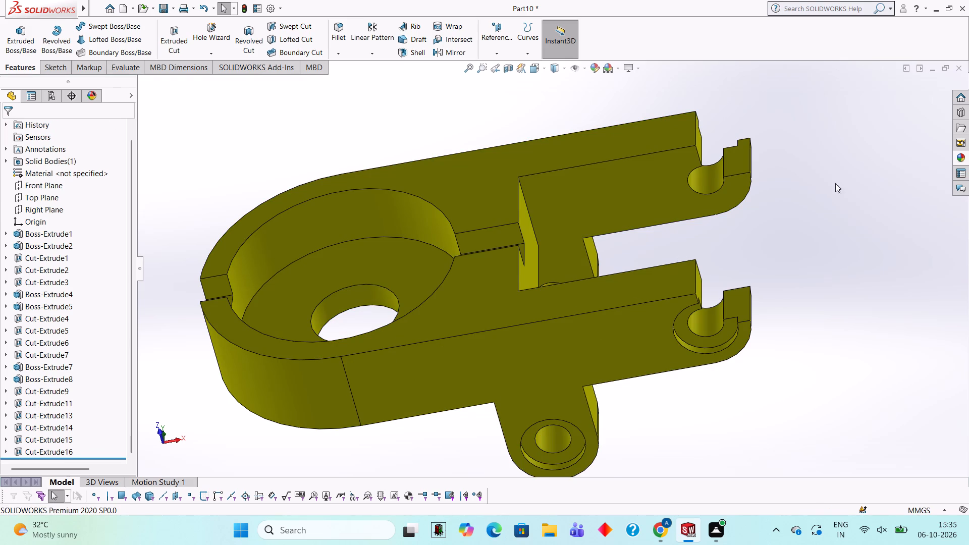
Apply the Pink solid appearance to the 50 mm centre hole in the pocket floor.
scroll(529, 238, down, 1)
click(959, 159)
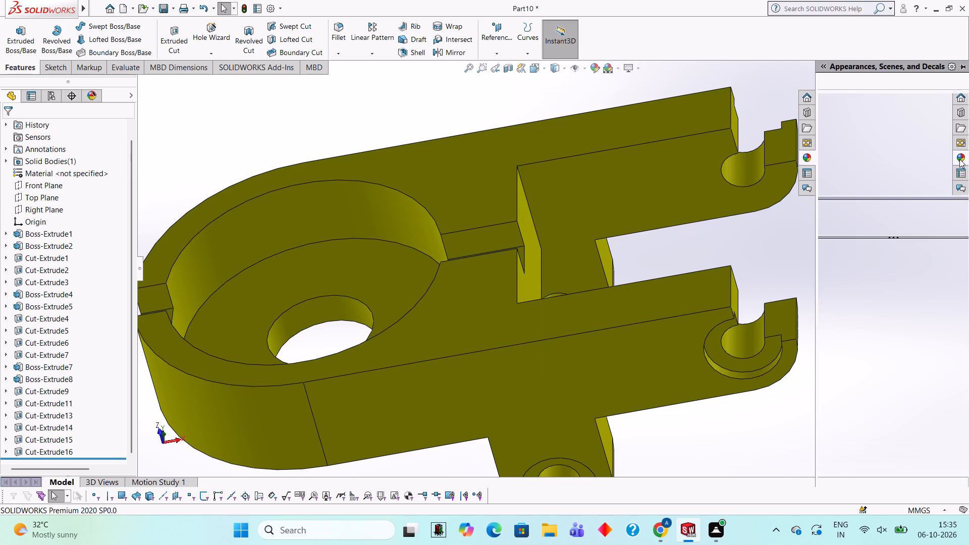
scroll(867, 366, down, 4)
drag(861, 420, 399, 304)
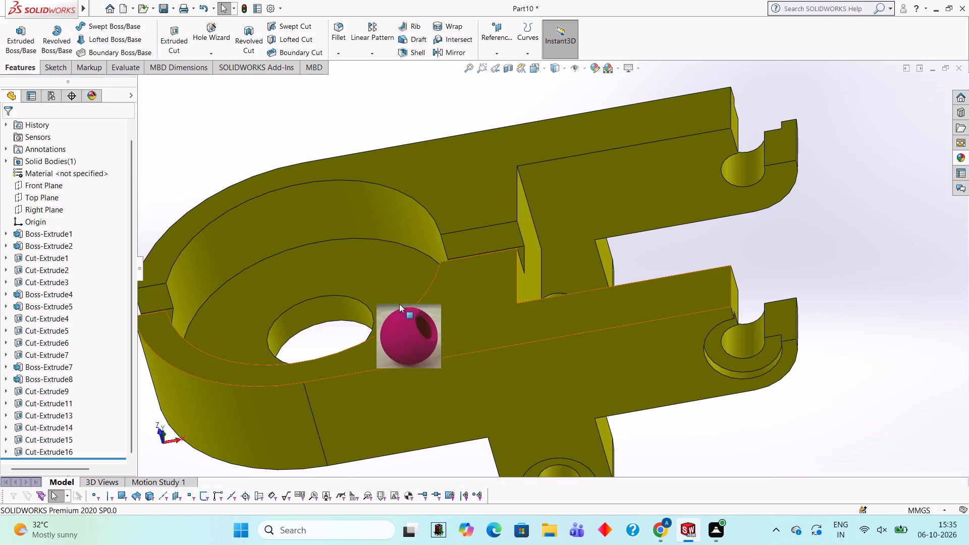
drag(399, 304, 308, 309)
click(308, 309)
Apply the Pink solid appearance to the 20 mm holes in both rounded arm ends.
scroll(758, 181, down, 2)
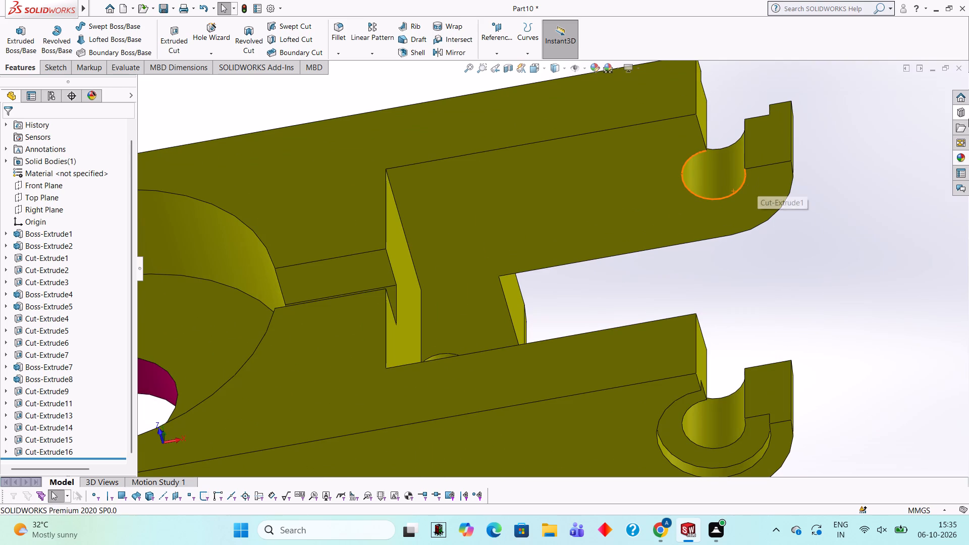
click(956, 158)
drag(864, 426, 775, 238)
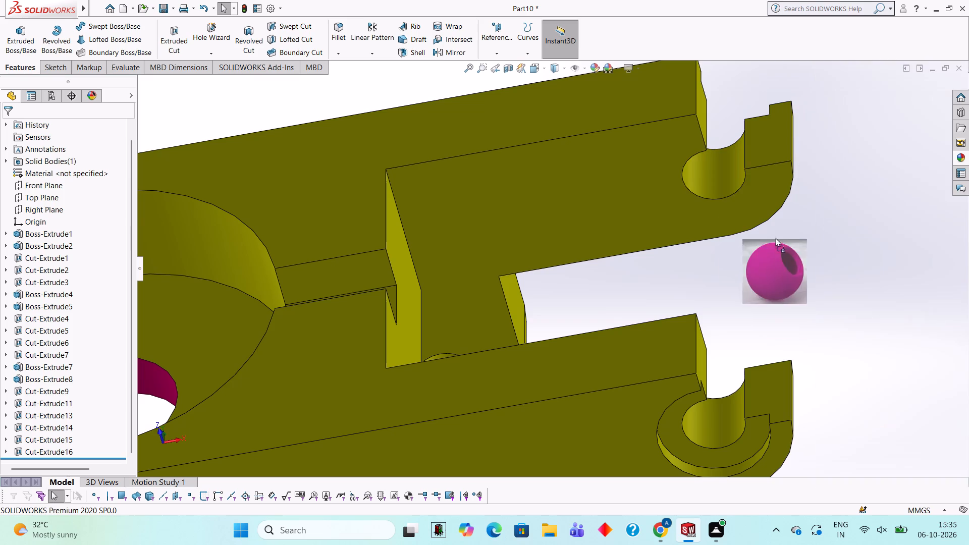
drag(775, 238, 729, 149)
click(729, 149)
scroll(797, 284, up, 2)
scroll(728, 363, down, 2)
click(964, 160)
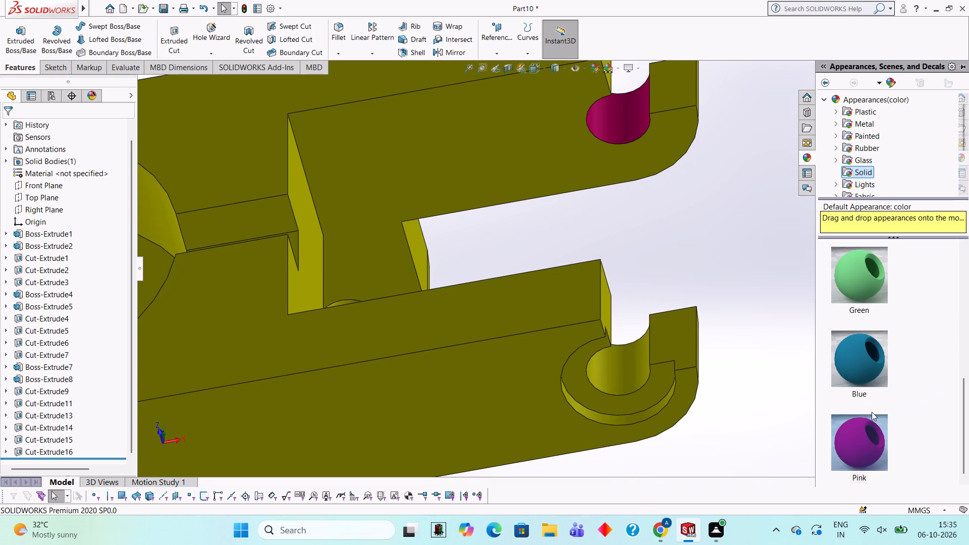
drag(865, 426, 633, 357)
click(633, 357)
Apply the Blue solid appearance to the 36 mm recess around the arm-end hole on the arm's outer face.
scroll(633, 357, up, 1)
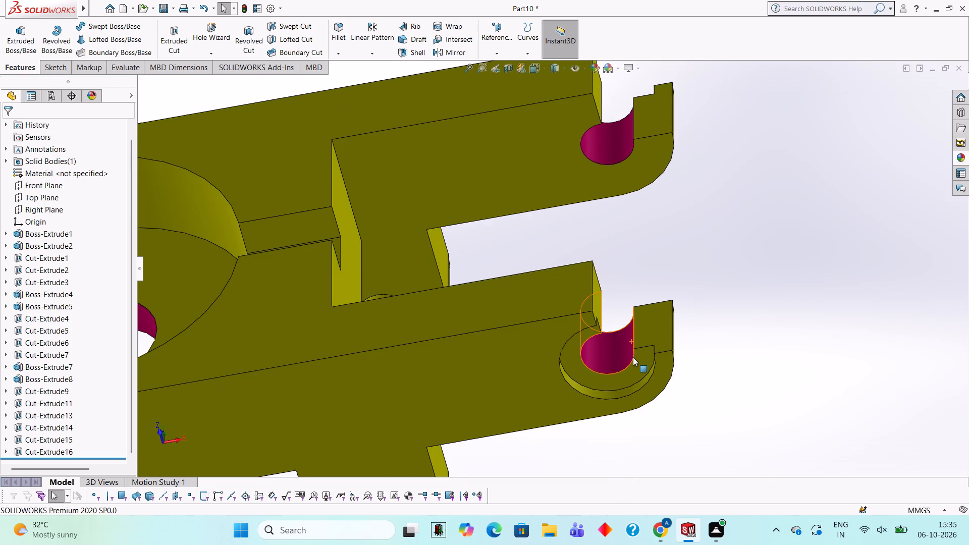
scroll(516, 168, up, 1)
scroll(516, 168, down, 2)
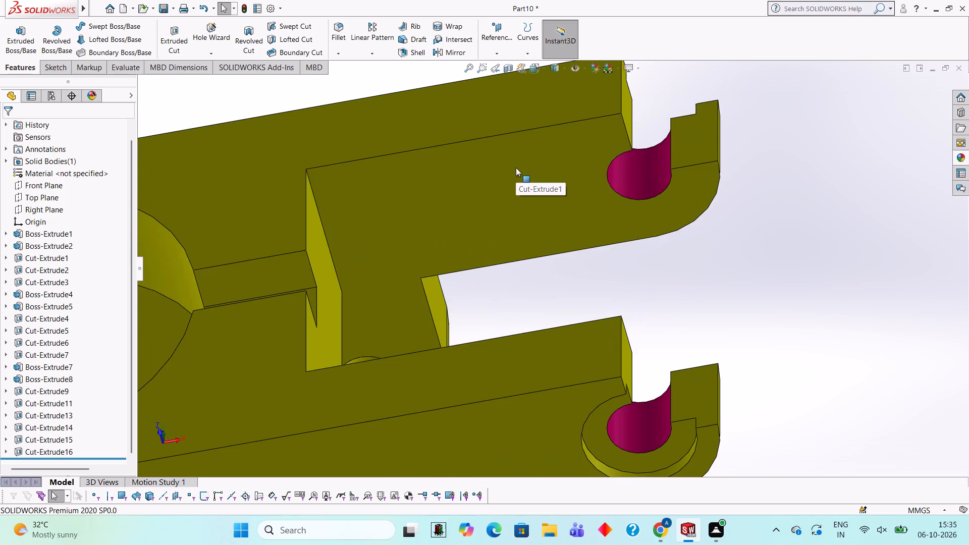
scroll(345, 203, up, 2)
scroll(345, 203, down, 2)
scroll(390, 232, up, 3)
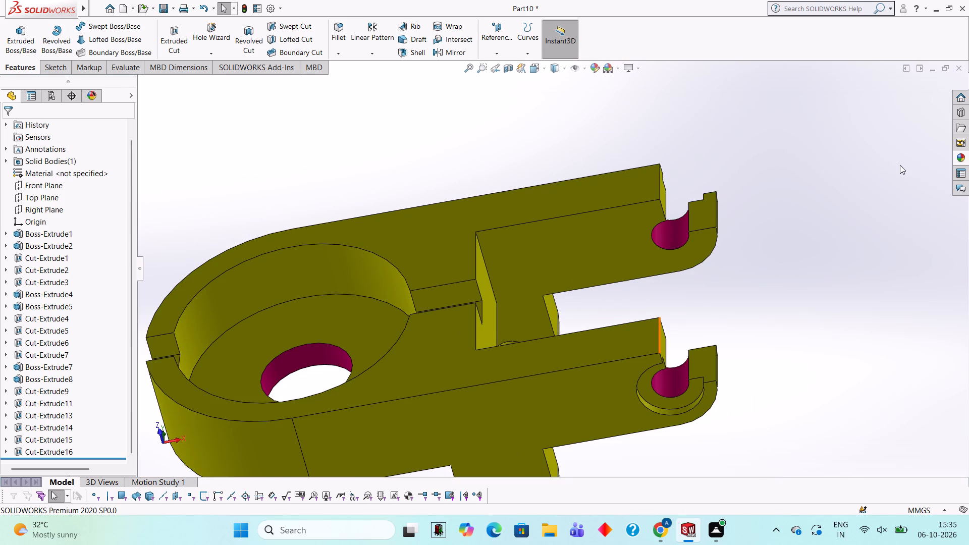
click(968, 158)
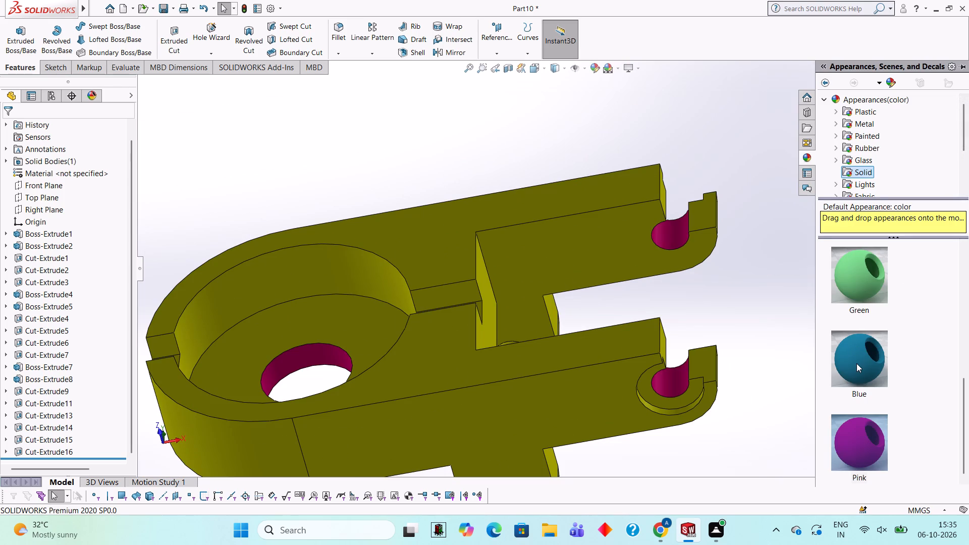
drag(856, 363, 644, 394)
click(644, 394)
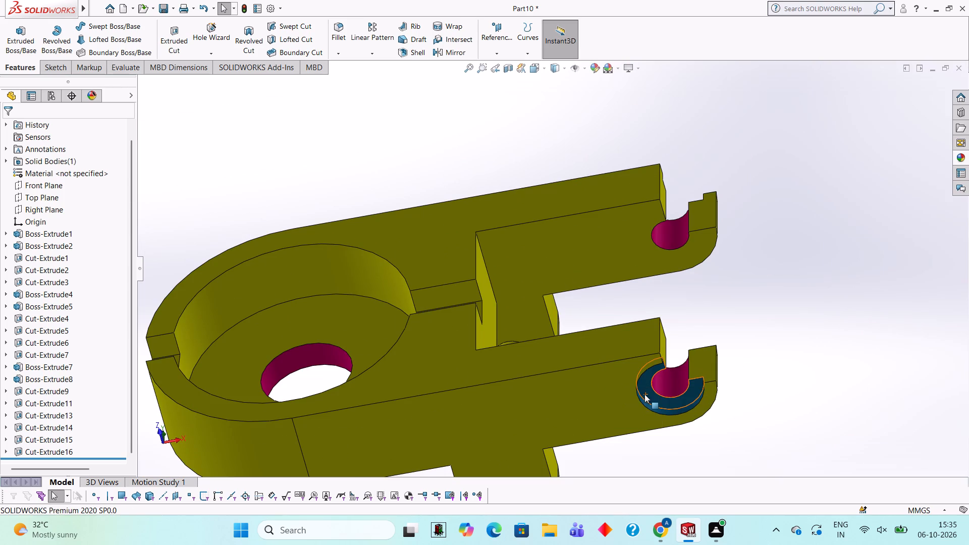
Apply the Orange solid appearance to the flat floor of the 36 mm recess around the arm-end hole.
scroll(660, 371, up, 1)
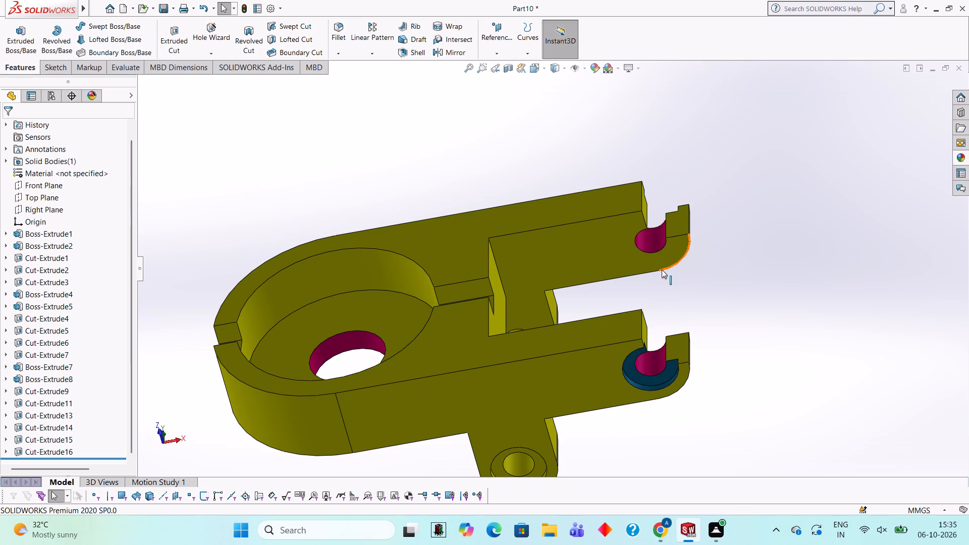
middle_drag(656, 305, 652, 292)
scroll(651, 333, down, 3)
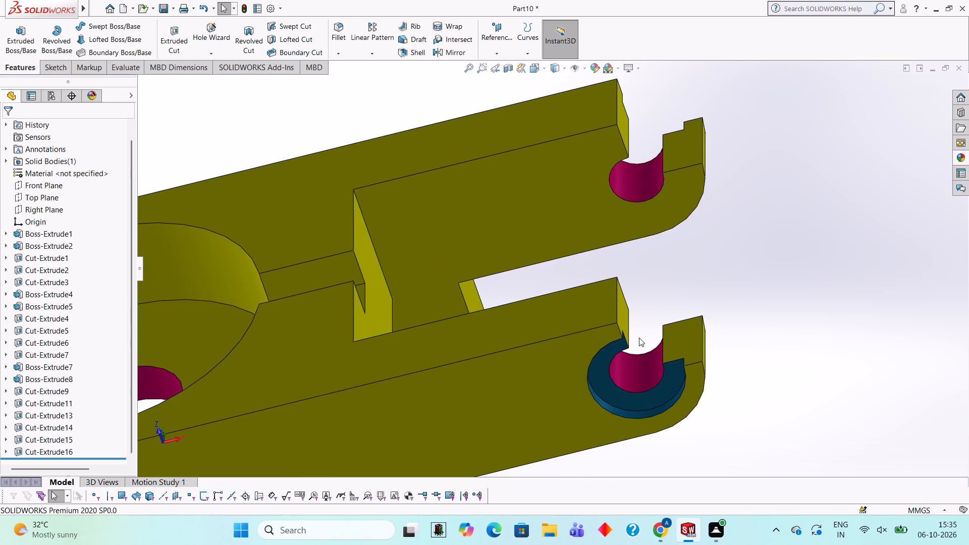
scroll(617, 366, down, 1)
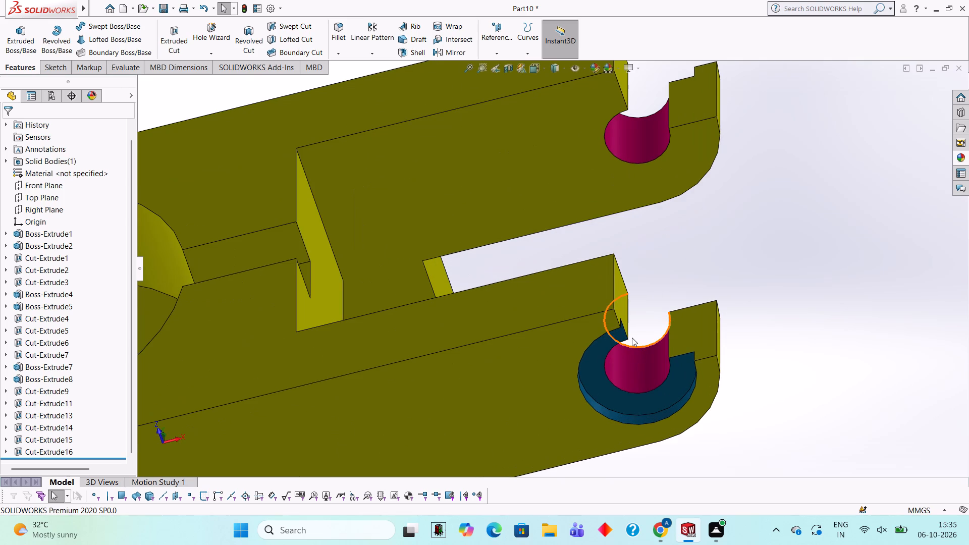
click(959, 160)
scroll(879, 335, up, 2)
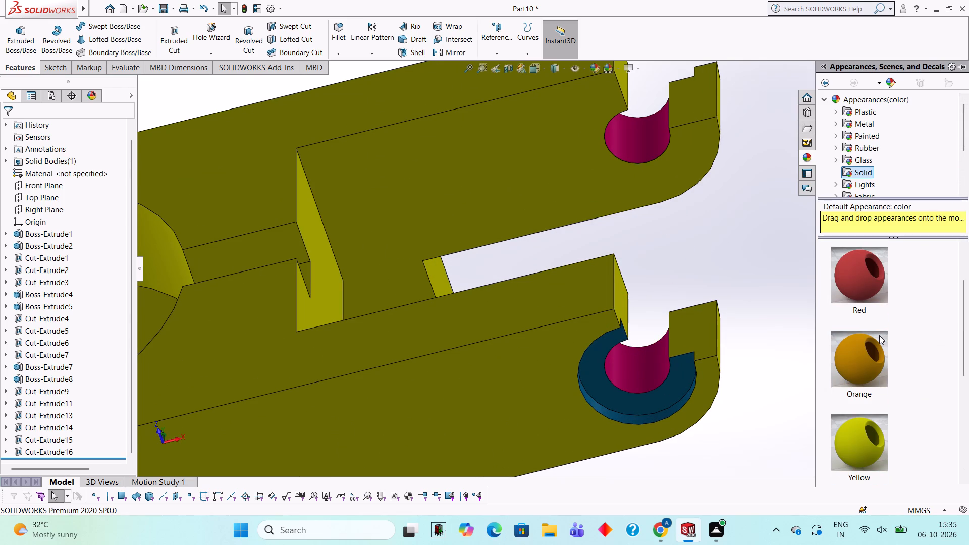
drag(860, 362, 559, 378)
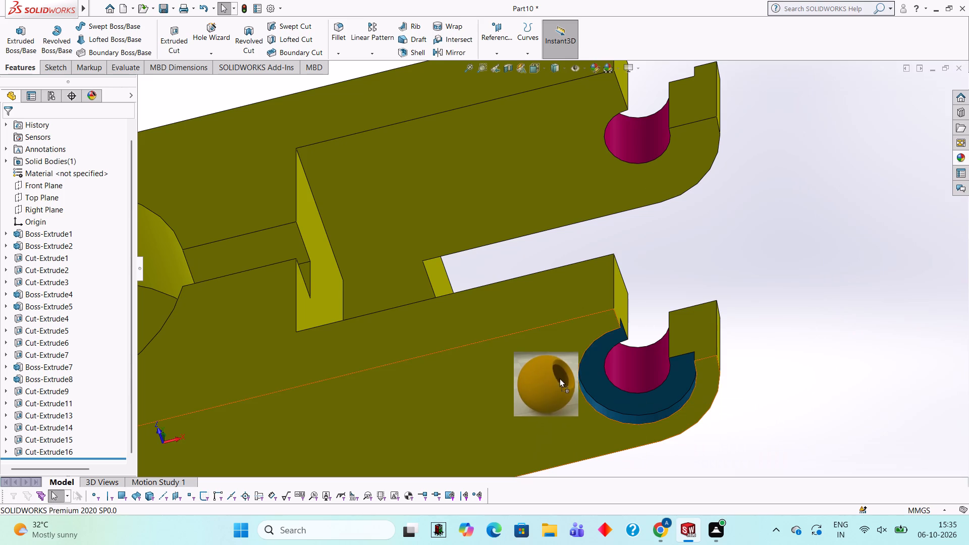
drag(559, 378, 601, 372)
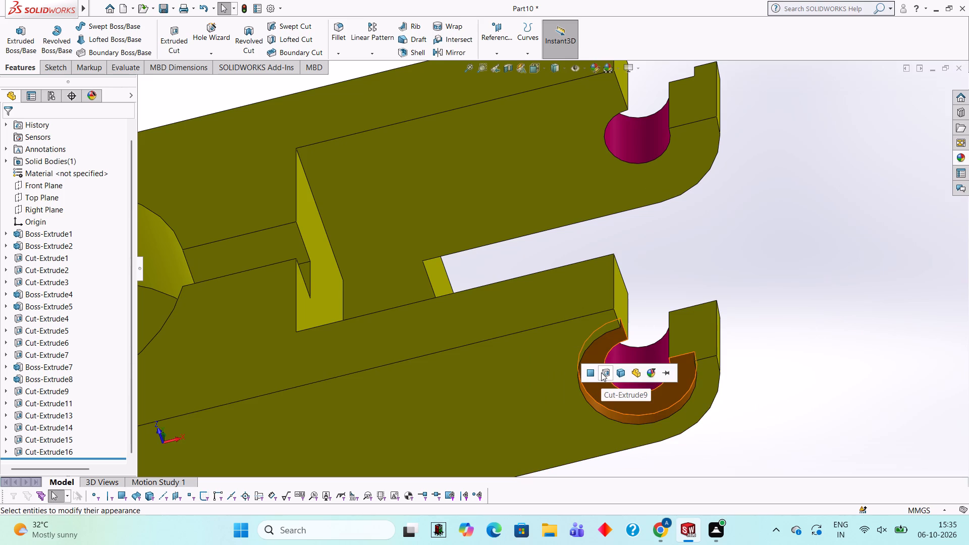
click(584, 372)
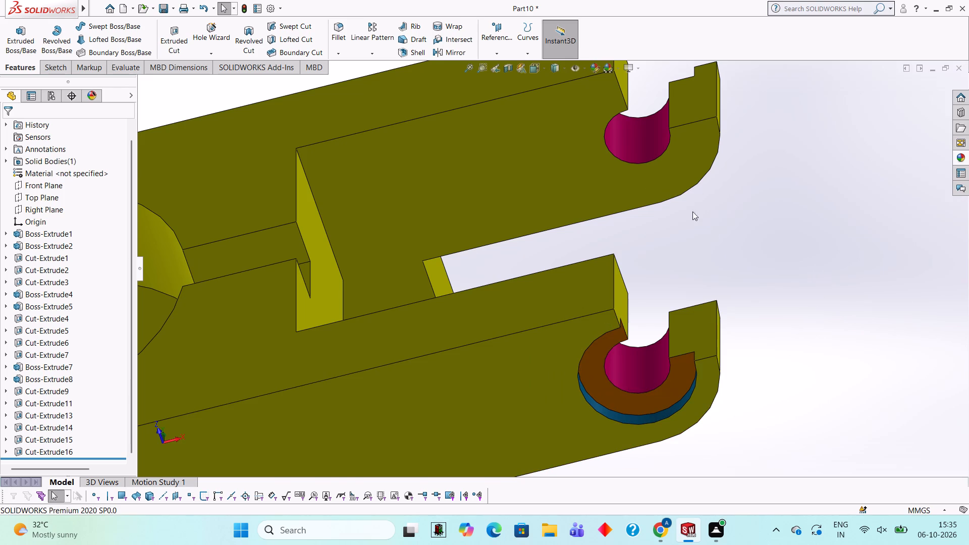
Apply the Green solid appearance to the flat floor face of the same 36 mm arm-end recess.
scroll(668, 206, up, 2)
scroll(642, 270, up, 1)
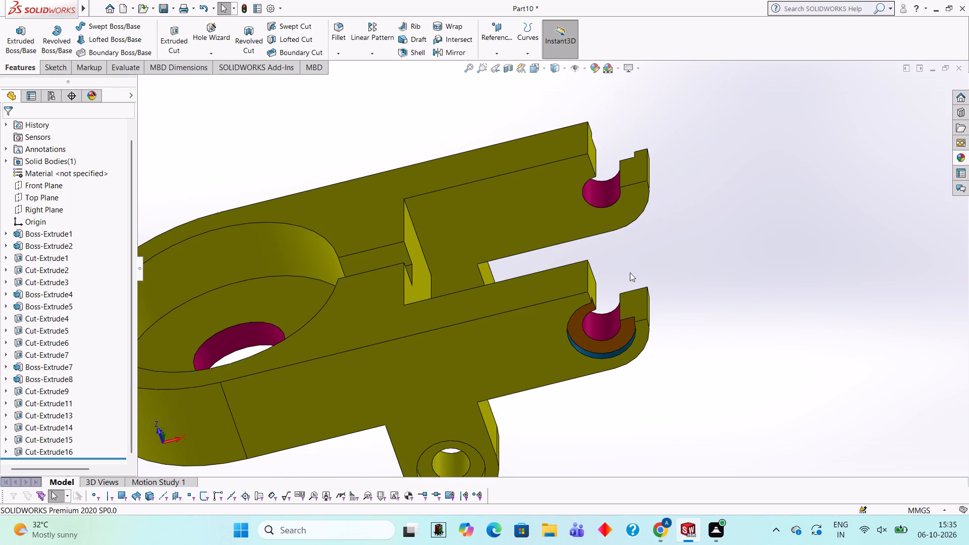
scroll(588, 273, down, 3)
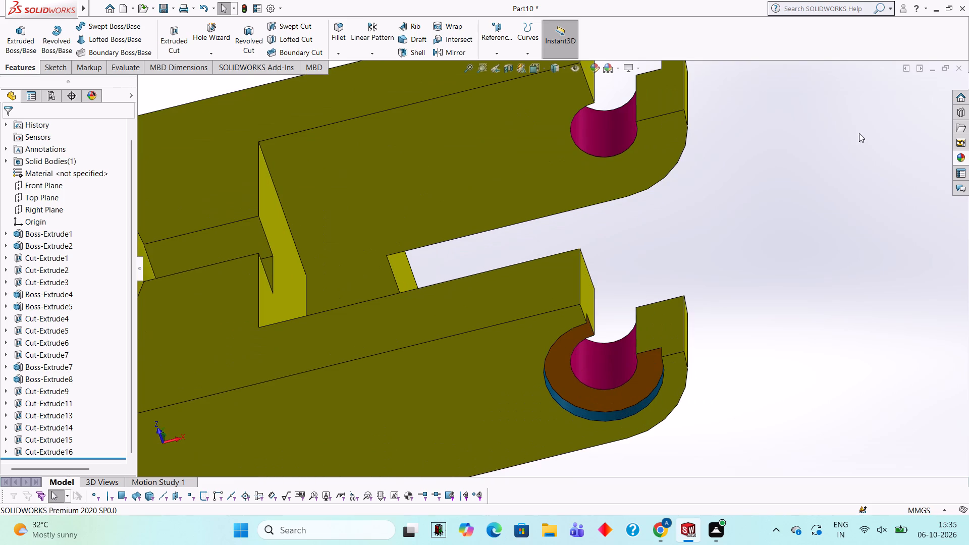
scroll(604, 328, down, 3)
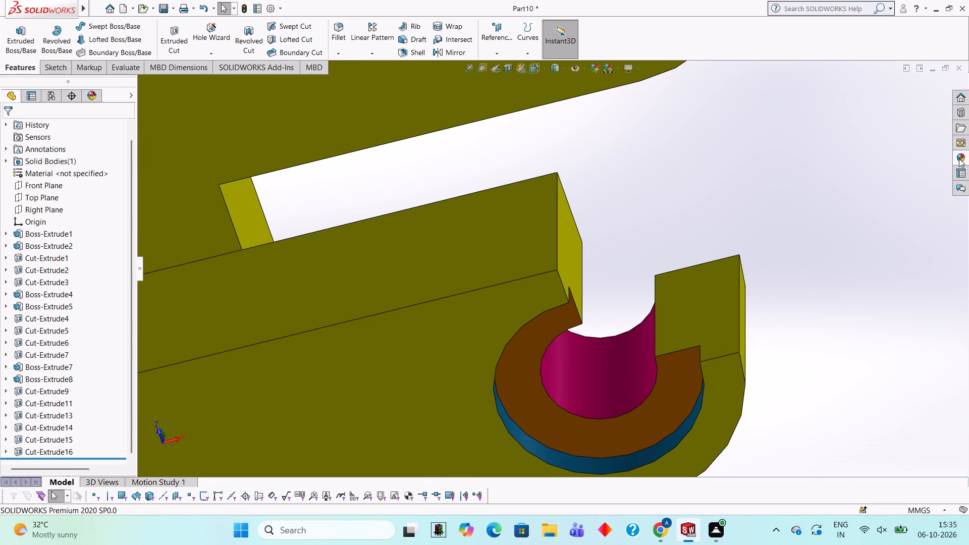
click(959, 158)
scroll(832, 351, up, 4)
scroll(873, 338, up, 3)
scroll(873, 338, down, 2)
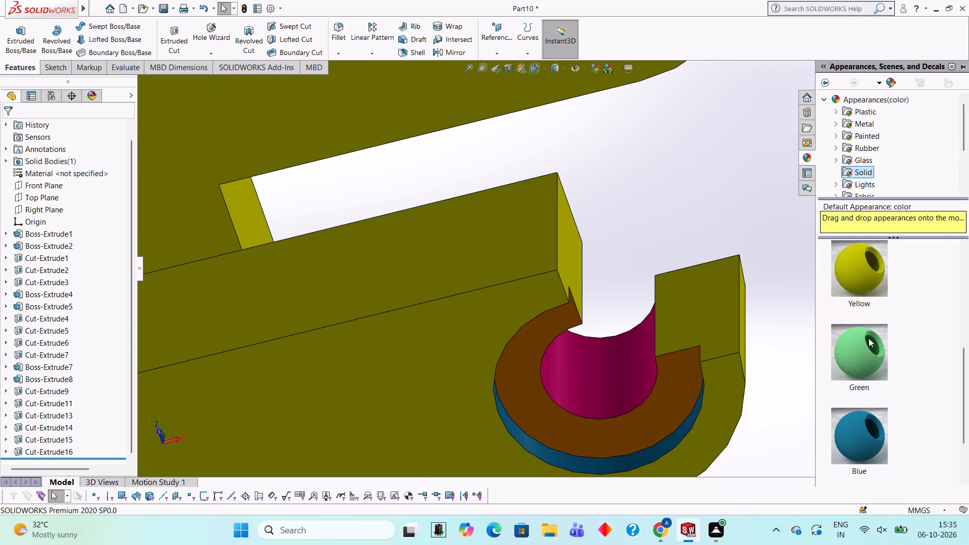
drag(869, 338, 529, 353)
click(529, 353)
Apply the Blue solid appearance to the cylindrical side wall of the recess at the other arm's end.
scroll(529, 353, up, 4)
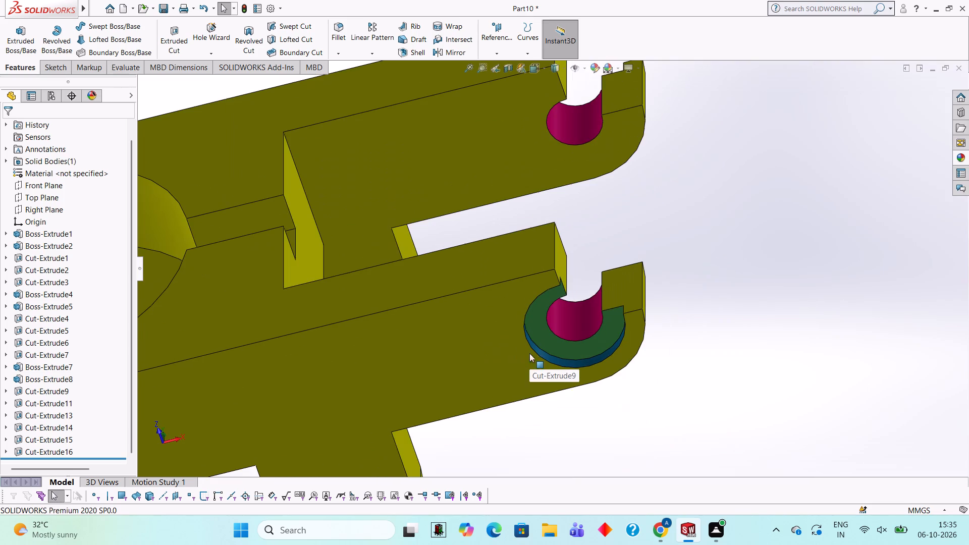
scroll(676, 192, up, 1)
middle_drag(684, 189, 608, 398)
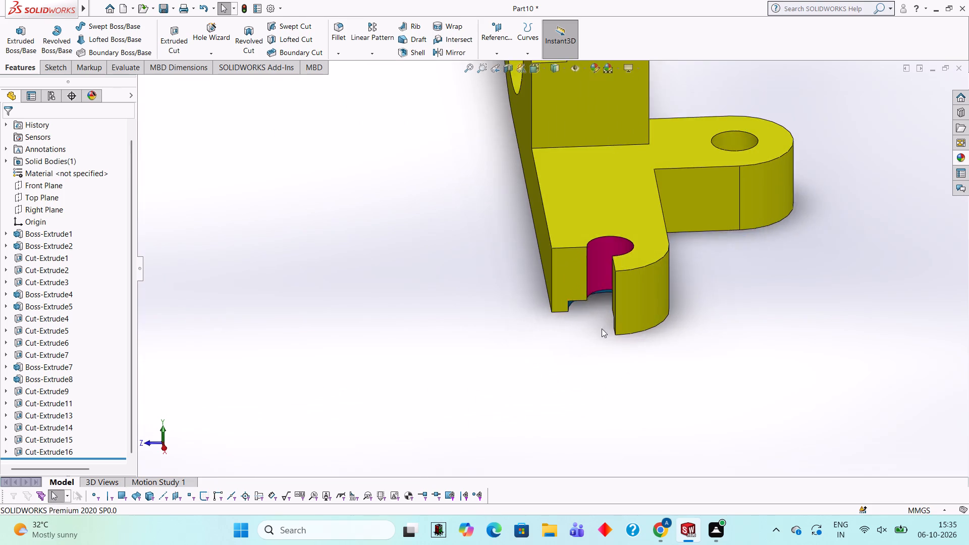
scroll(674, 222, up, 4)
middle_drag(703, 200, 670, 290)
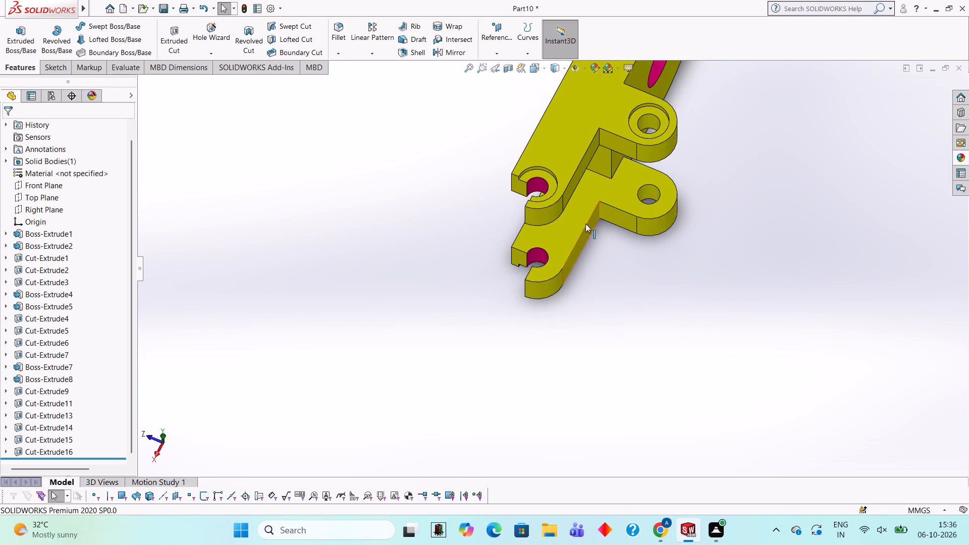
scroll(571, 157, down, 3)
scroll(485, 235, down, 1)
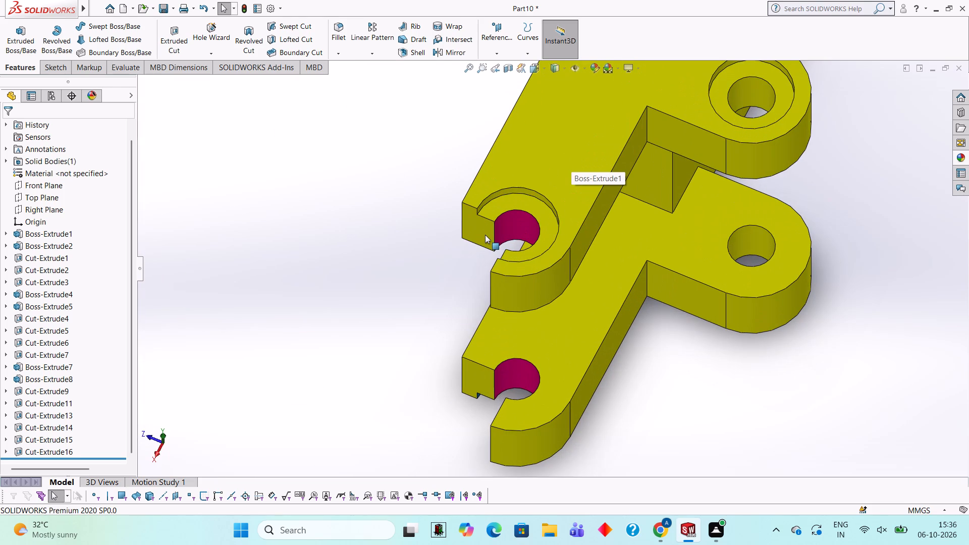
scroll(648, 326, down, 1)
middle_drag(648, 326, 722, 95)
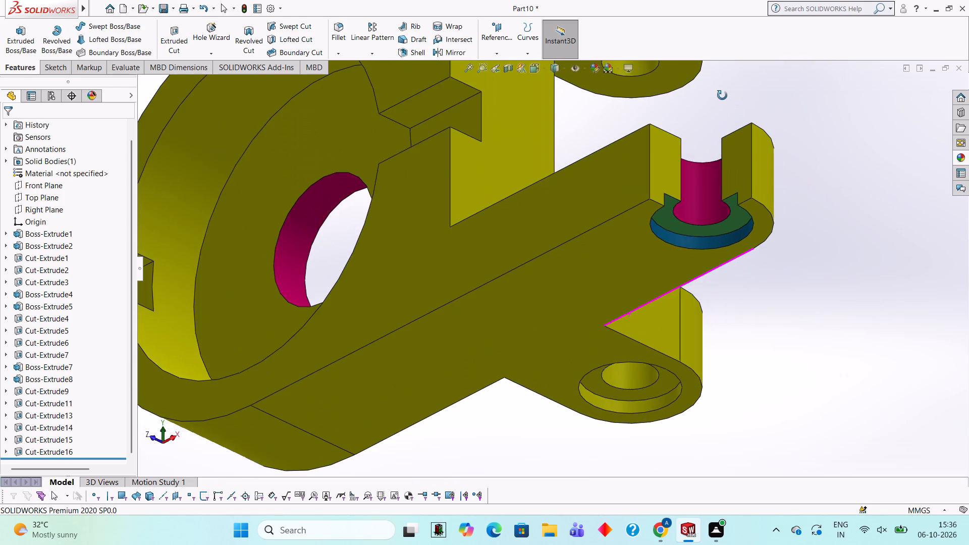
middle_drag(722, 95, 693, 334)
middle_drag(656, 270, 688, 127)
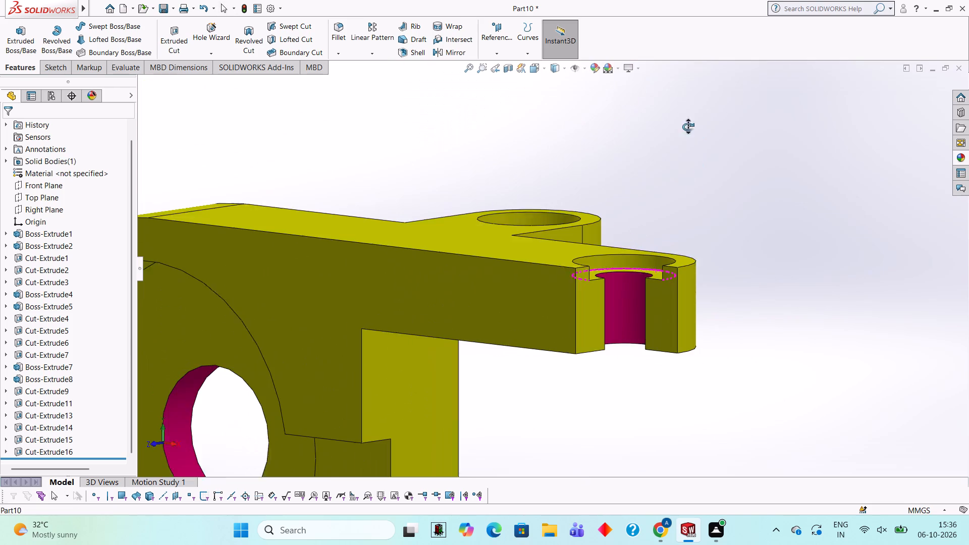
middle_drag(688, 127, 687, 127)
scroll(654, 278, down, 3)
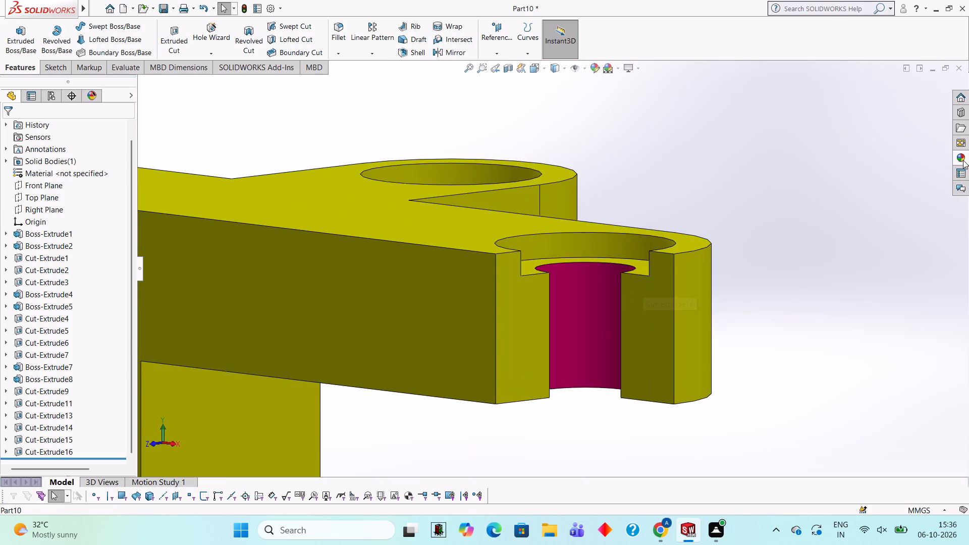
click(963, 160)
drag(866, 455, 606, 264)
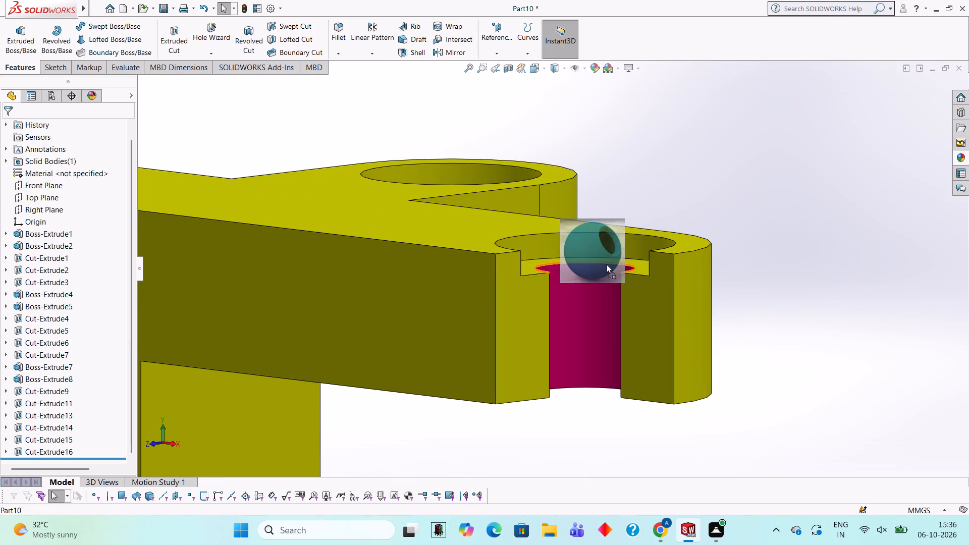
drag(606, 264, 588, 248)
click(588, 248)
Apply the Green solid appearance to the flat floor face of the other arm's end recess.
middle_drag(658, 199, 641, 261)
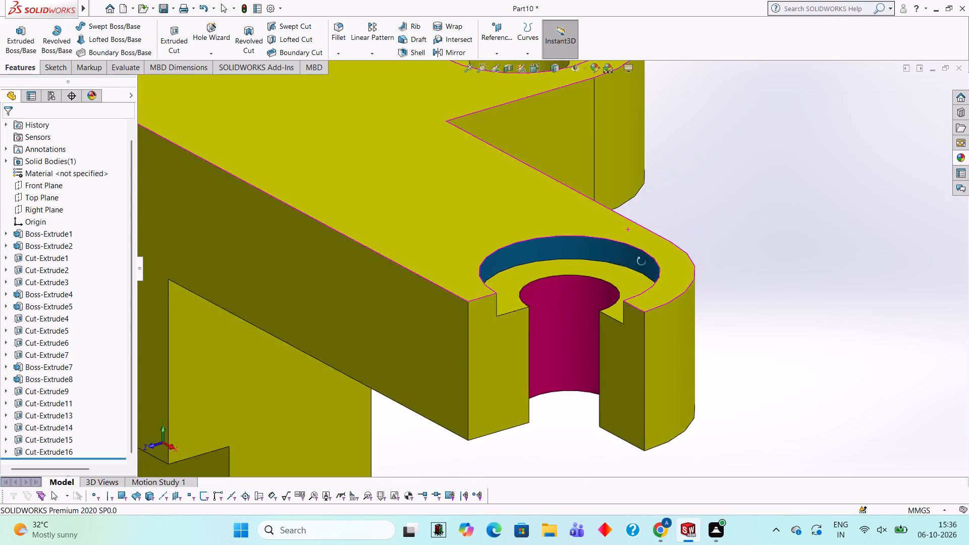
middle_drag(641, 261, 633, 302)
click(966, 163)
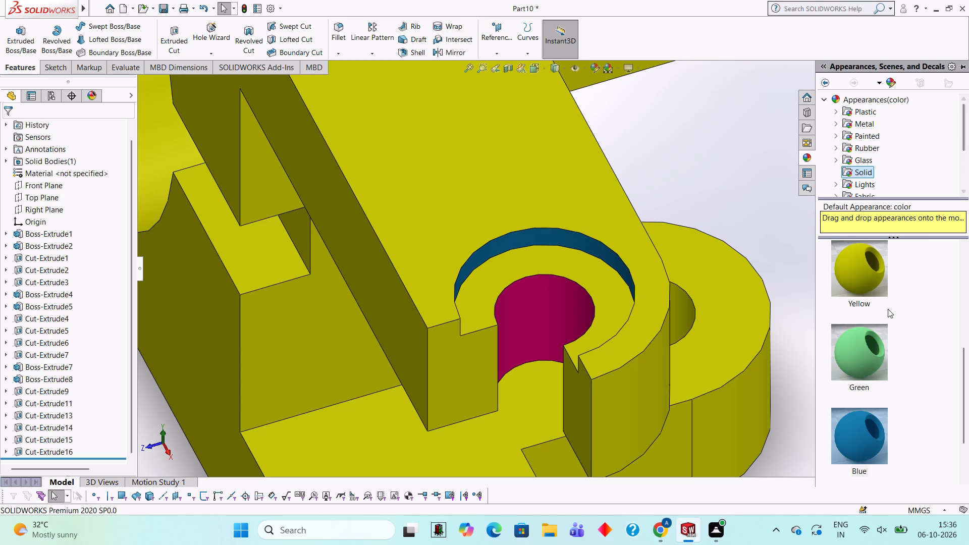
drag(873, 329, 594, 250)
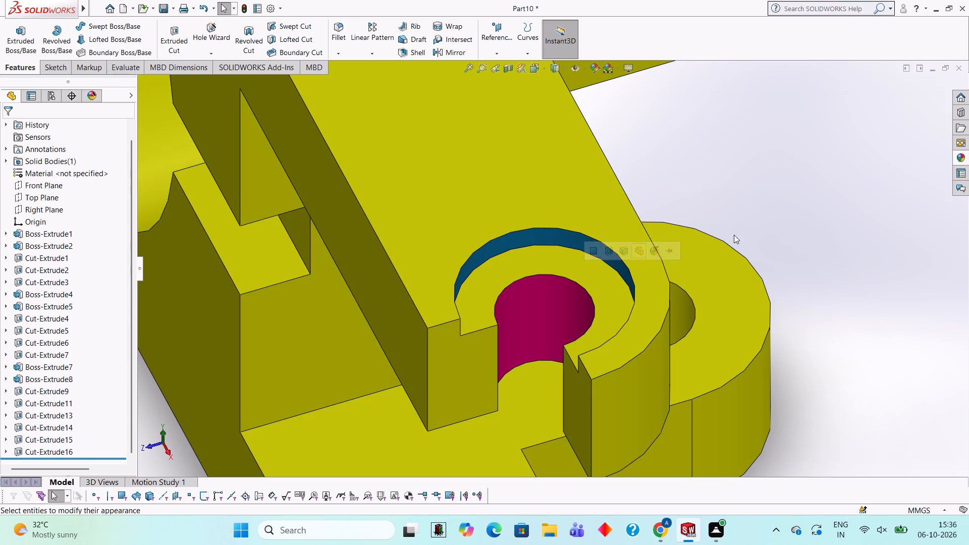
click(963, 155)
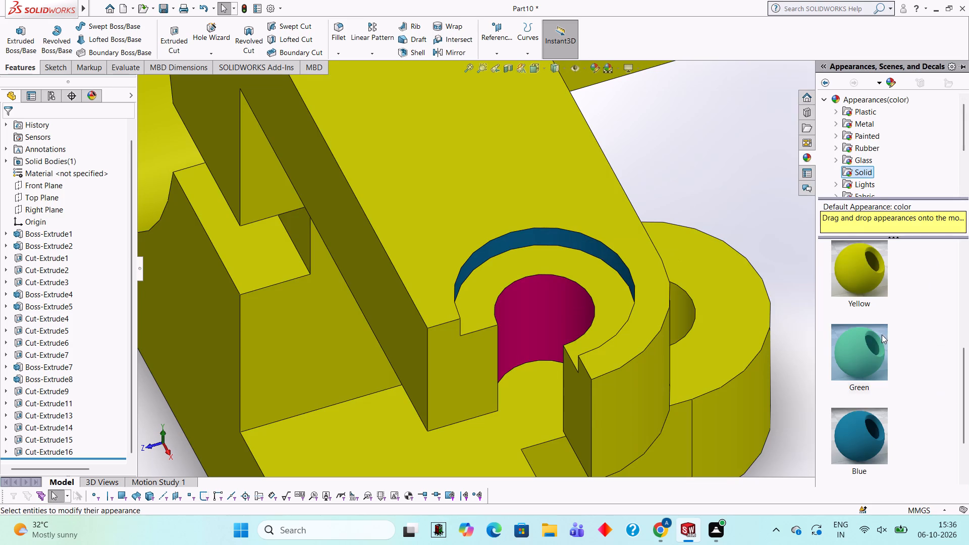
drag(878, 340, 623, 279)
click(623, 279)
Apply the Pink solid appearance to the cylindrical face of the through hole in the side lug below the first arm.
middle_drag(684, 308, 711, 226)
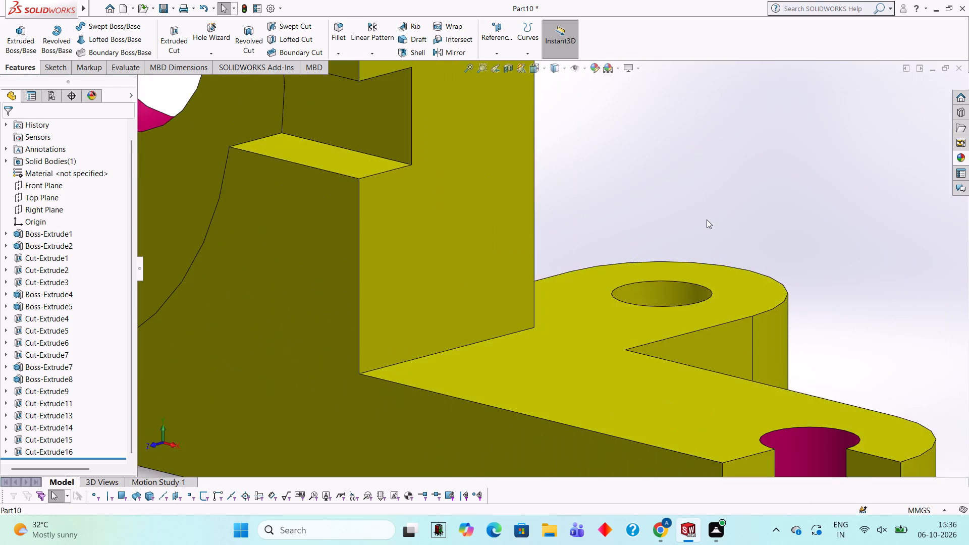
scroll(707, 220, up, 6)
middle_drag(707, 220, 725, 131)
scroll(711, 154, up, 2)
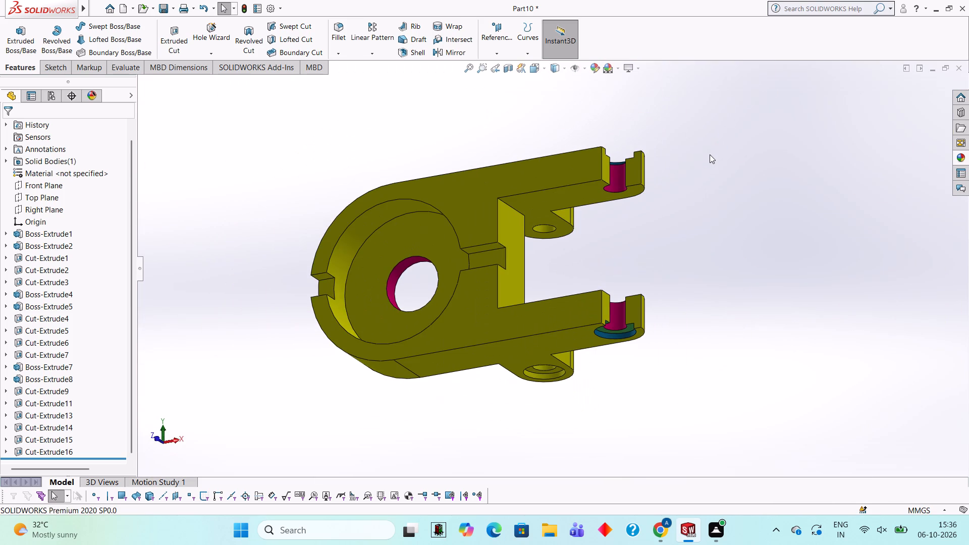
middle_drag(679, 300, 685, 189)
scroll(572, 318, down, 2)
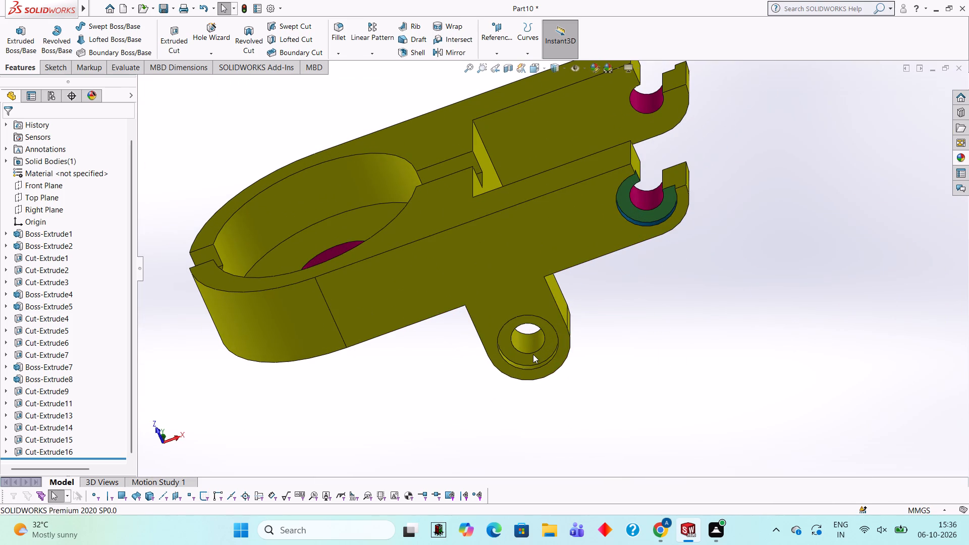
middle_drag(559, 333, 526, 391)
scroll(526, 391, down, 2)
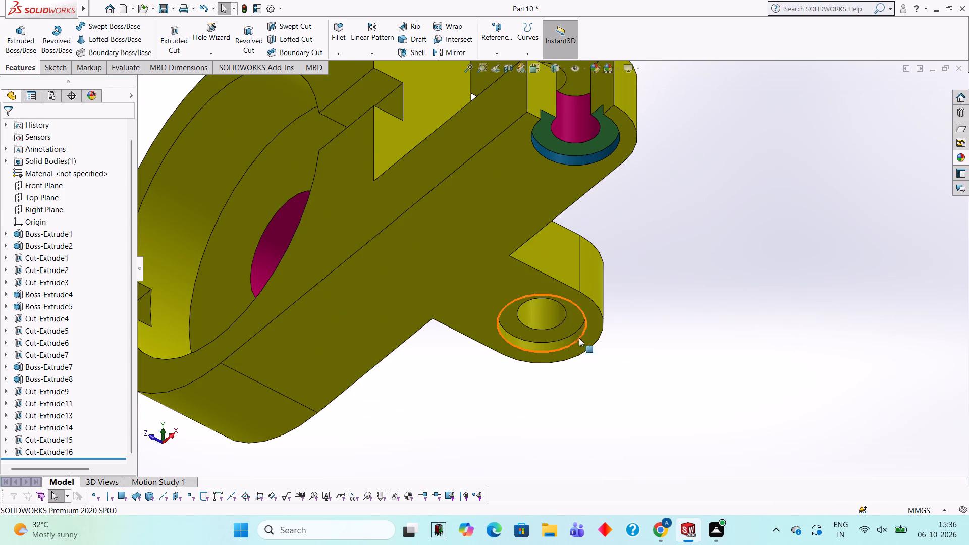
middle_drag(609, 296, 613, 251)
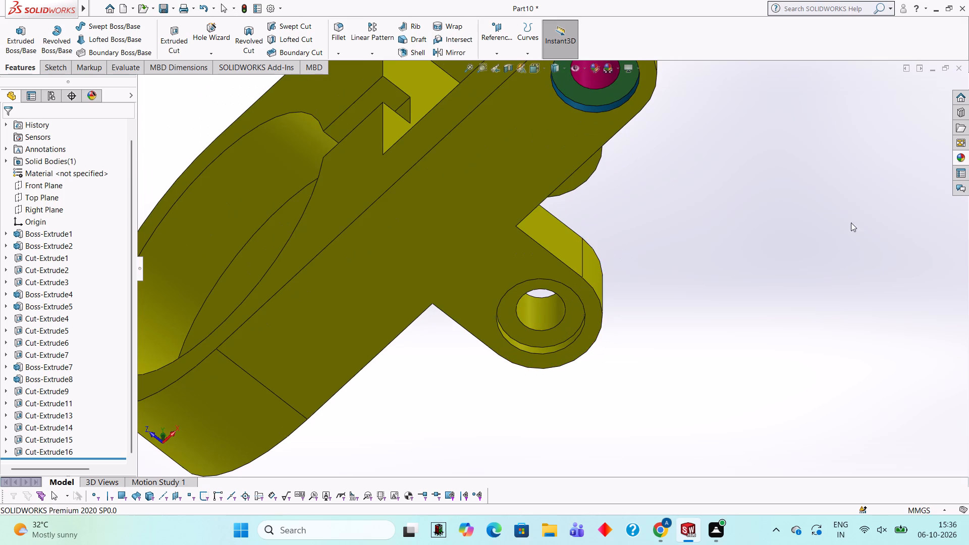
click(958, 153)
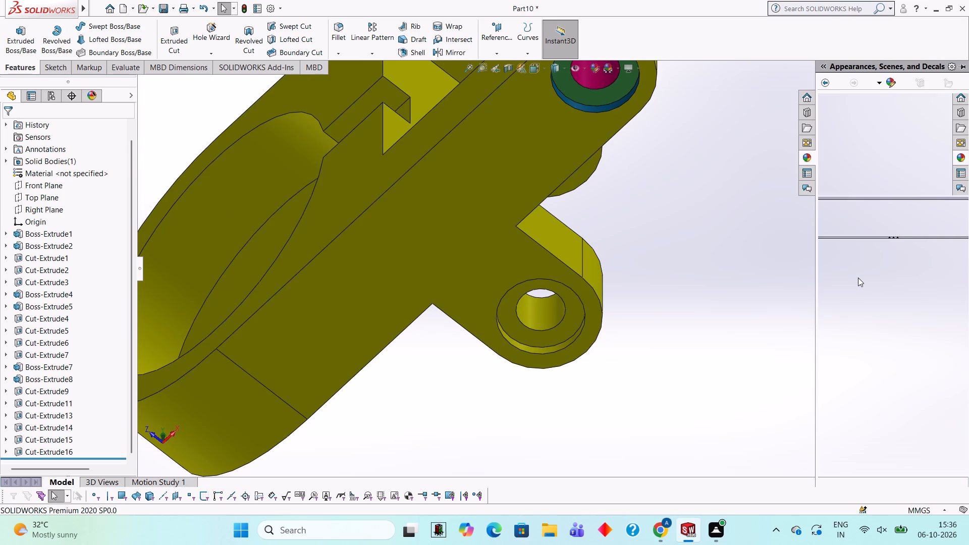
scroll(869, 392, up, 7)
scroll(864, 398, down, 3)
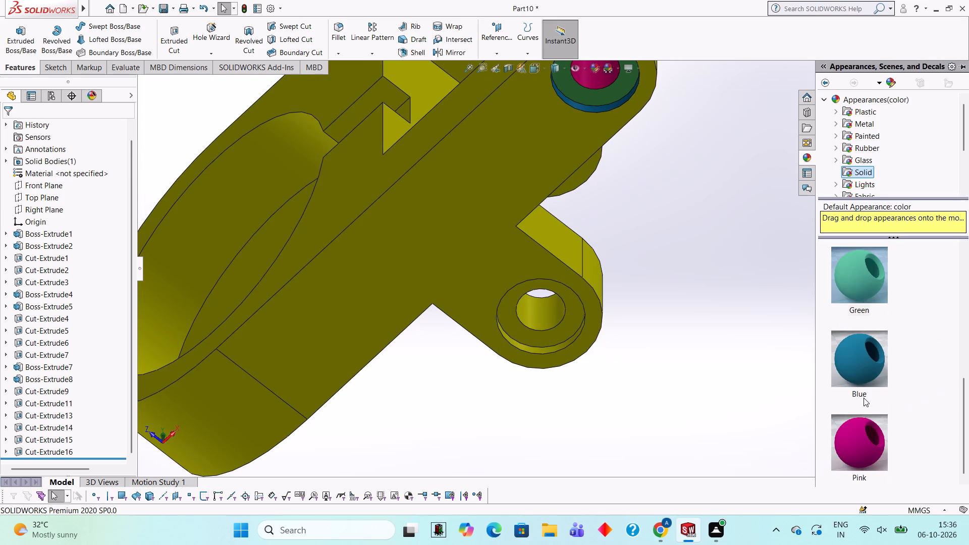
scroll(864, 398, down, 2)
drag(859, 429, 537, 299)
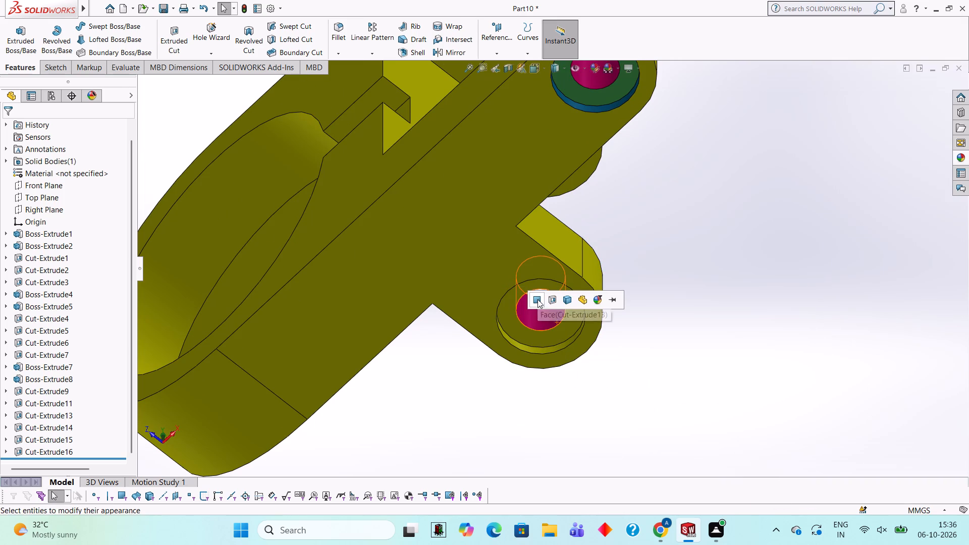
click(537, 299)
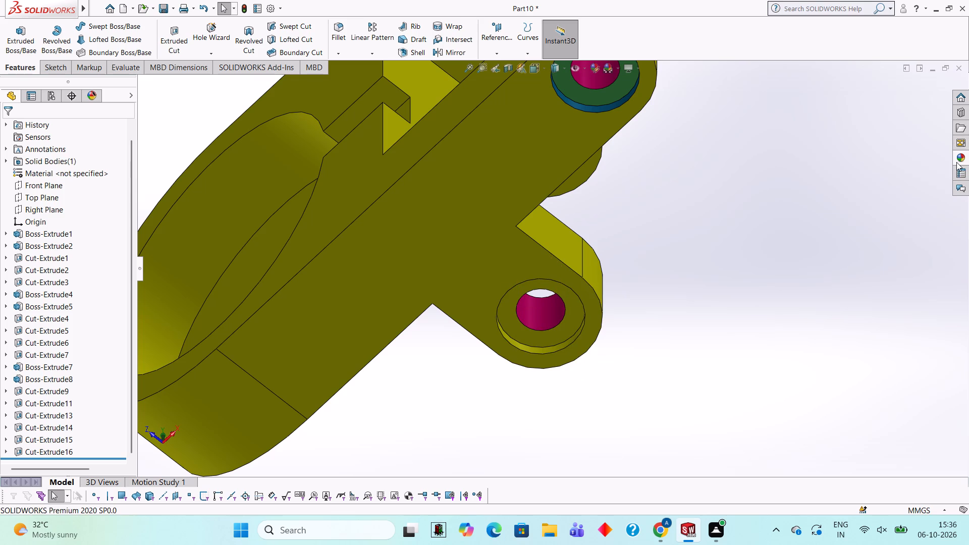
Apply the Blue solid appearance to the cylindrical side wall of the recess around the pink hole in the same side lug.
click(964, 154)
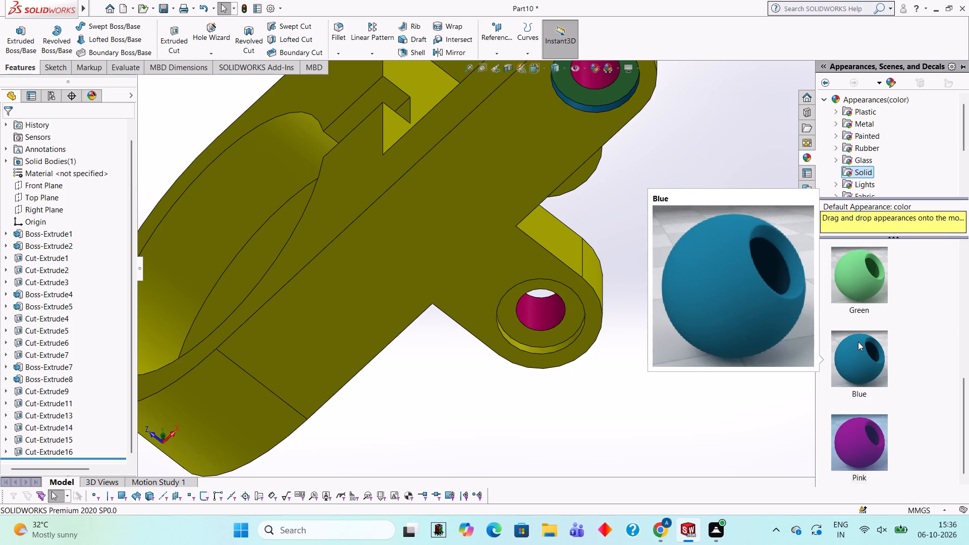
drag(858, 342, 544, 335)
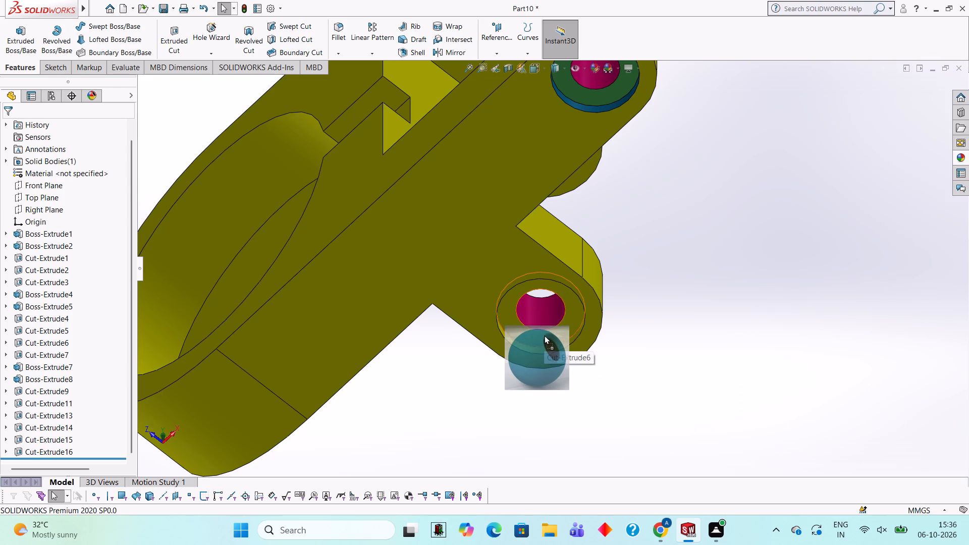
drag(544, 335, 525, 314)
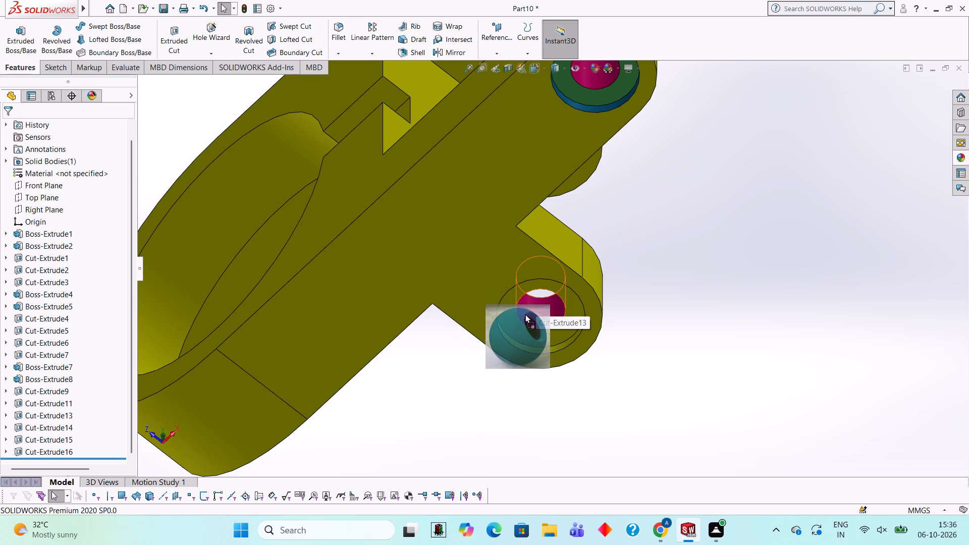
drag(525, 314, 548, 322)
middle_drag(564, 285, 562, 341)
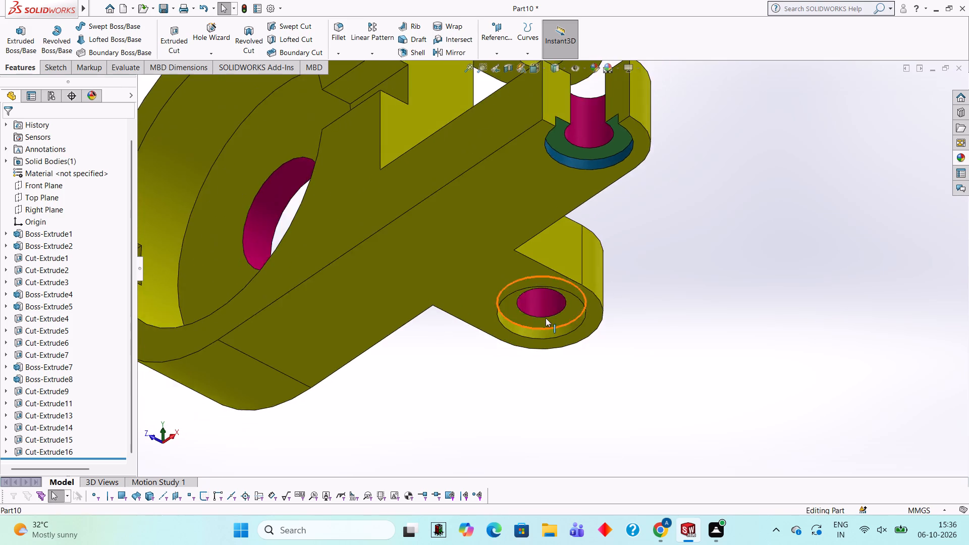
scroll(546, 317, down, 3)
click(960, 159)
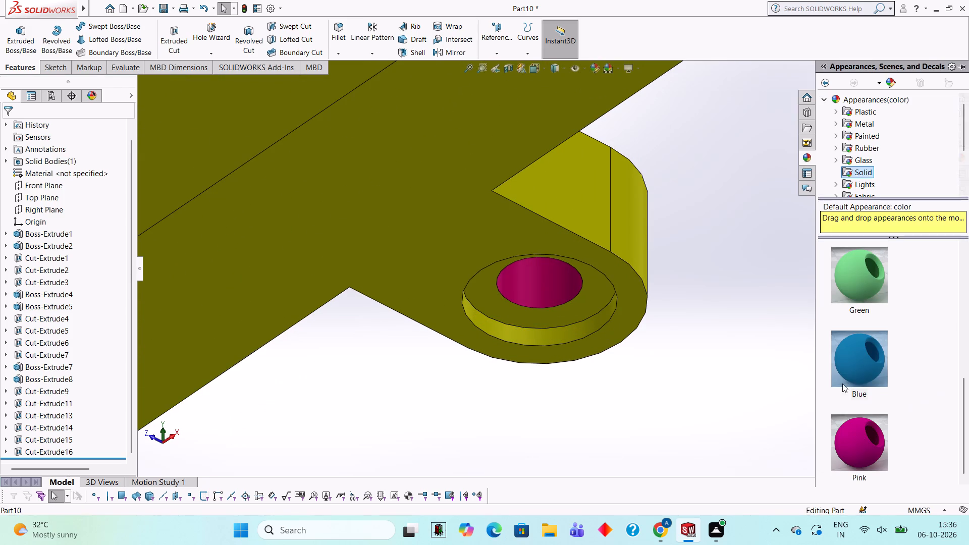
drag(858, 363, 551, 343)
click(551, 343)
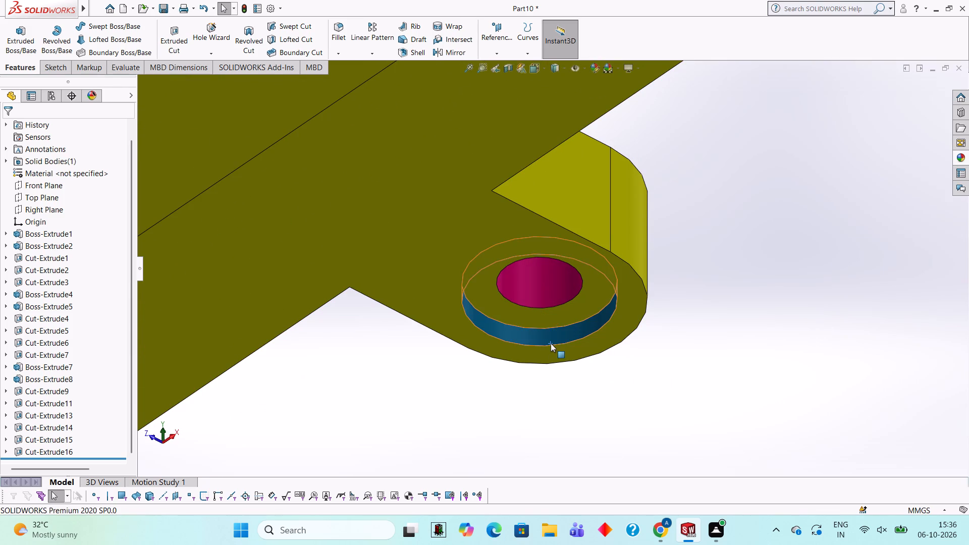
Apply the Green solid appearance to the flat floor face of the same side lug's recess.
middle_drag(596, 304, 607, 181)
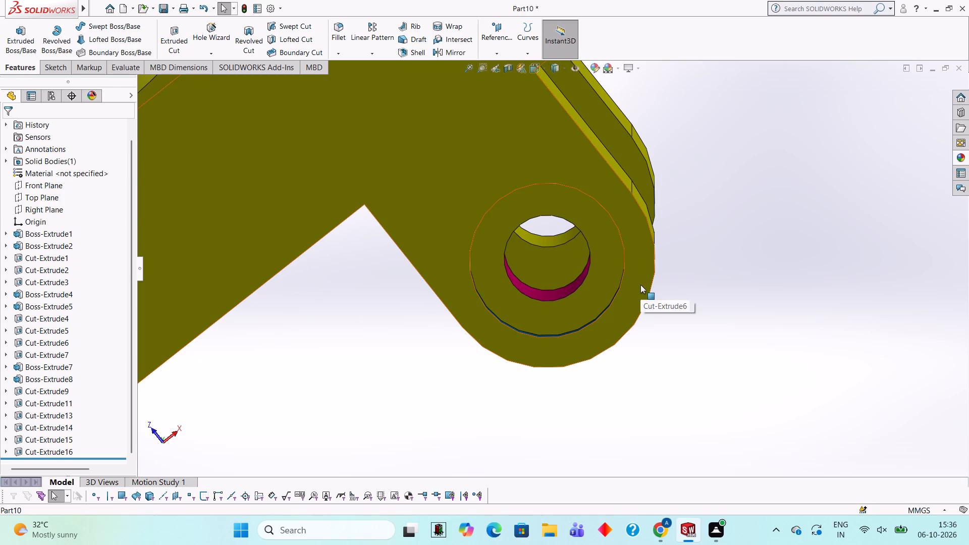
scroll(616, 268, down, 2)
click(968, 153)
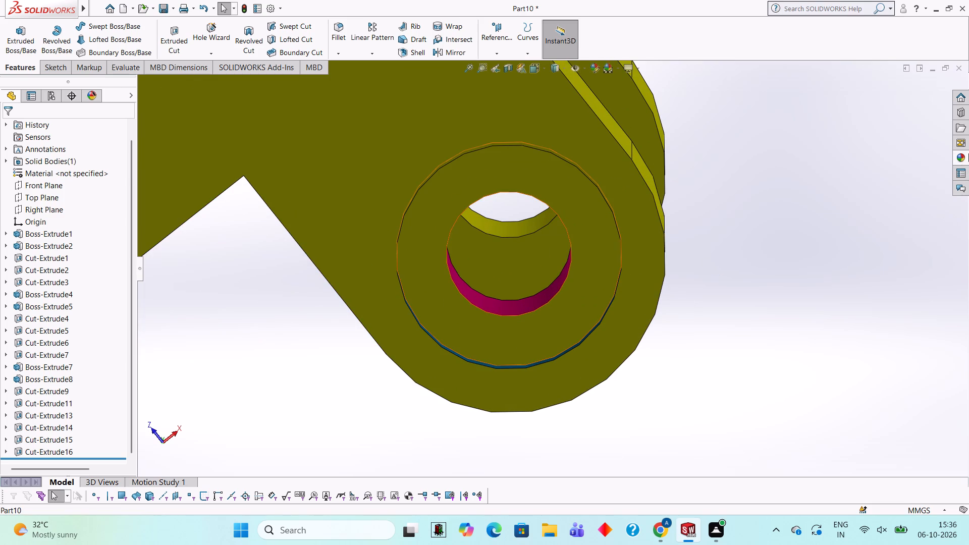
drag(866, 277, 603, 281)
click(603, 281)
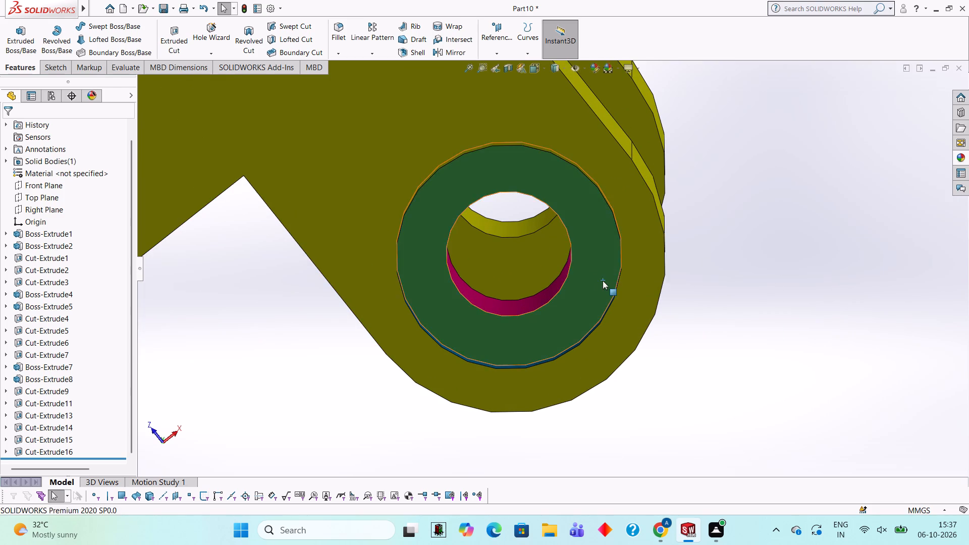
Apply the Green solid appearance to the flat floor face of the recess in the other arm's side lug.
scroll(603, 281, up, 3)
middle_drag(603, 281, 625, 253)
scroll(619, 253, up, 3)
middle_drag(619, 253, 605, 388)
middle_drag(645, 233, 613, 388)
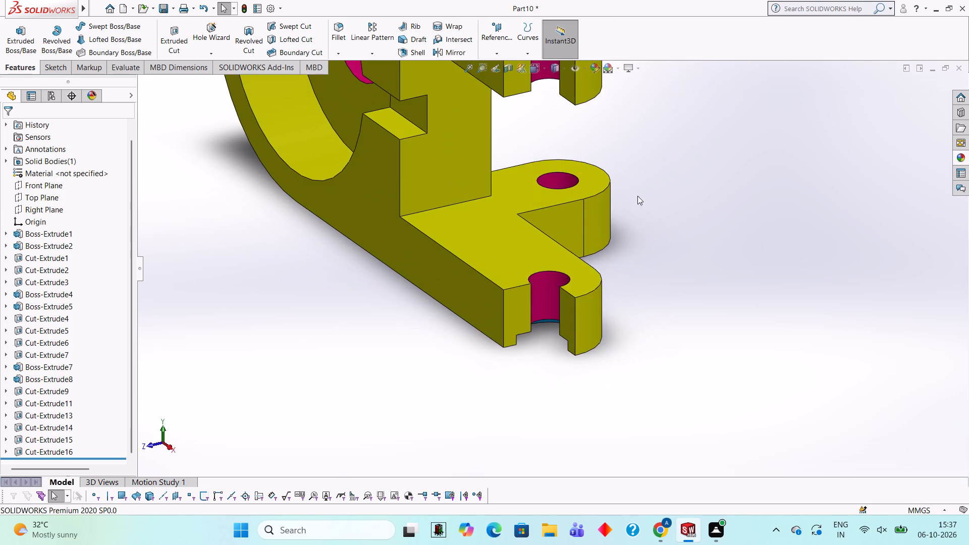
middle_drag(643, 214, 611, 363)
middle_drag(544, 258, 528, 332)
scroll(589, 157, down, 2)
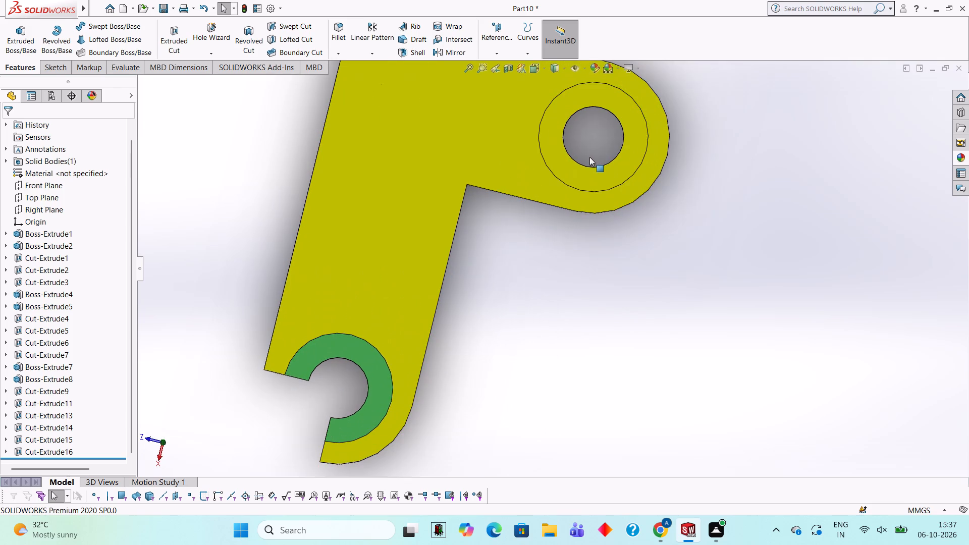
middle_drag(658, 235, 670, 189)
scroll(658, 242, down, 1)
middle_drag(640, 208, 653, 128)
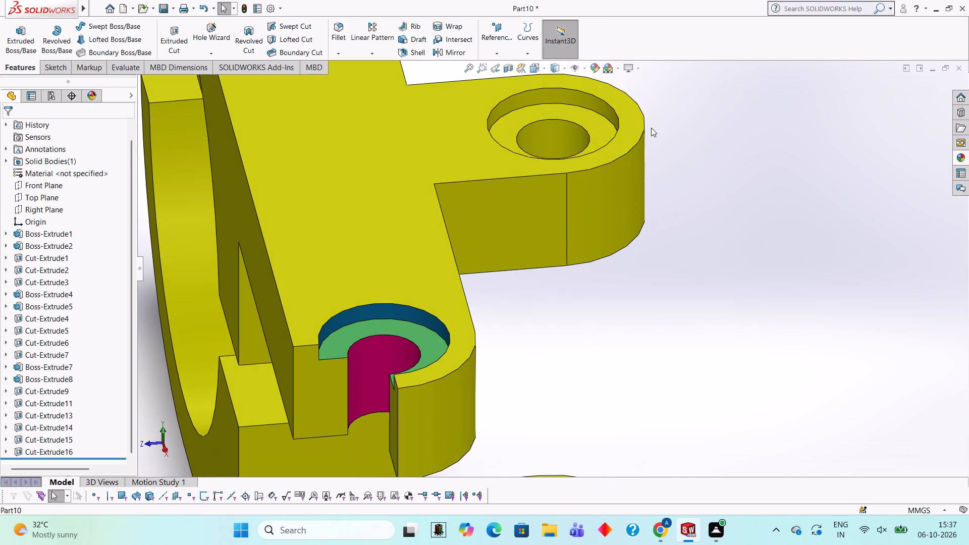
click(959, 156)
drag(863, 290, 687, 220)
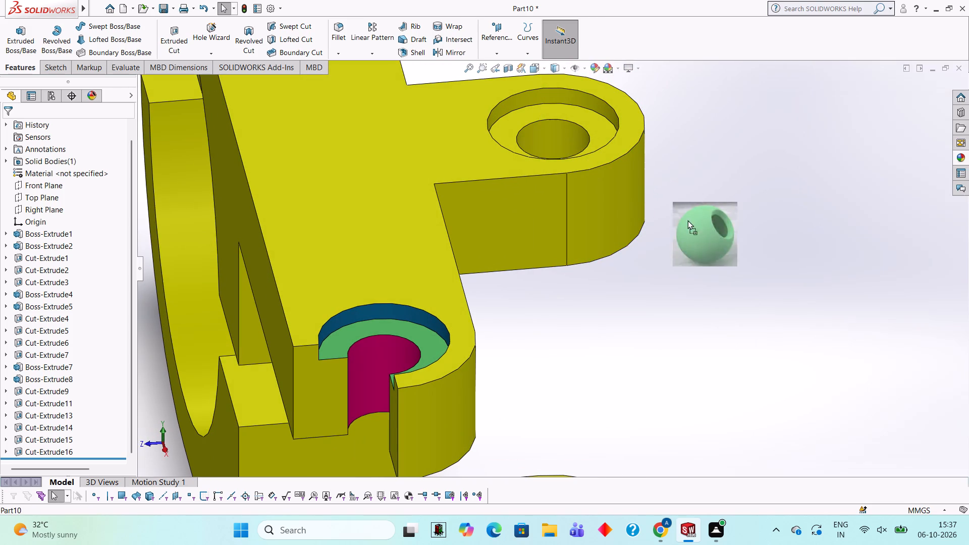
drag(687, 220, 587, 127)
click(587, 127)
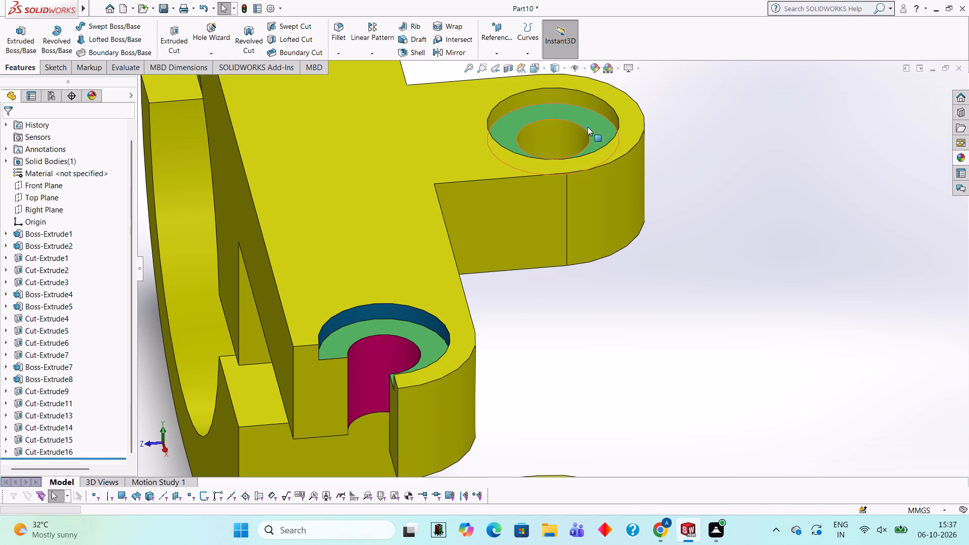
Apply the Blue solid appearance to the cylindrical side wall of the recess in the other arm's side lug.
click(962, 160)
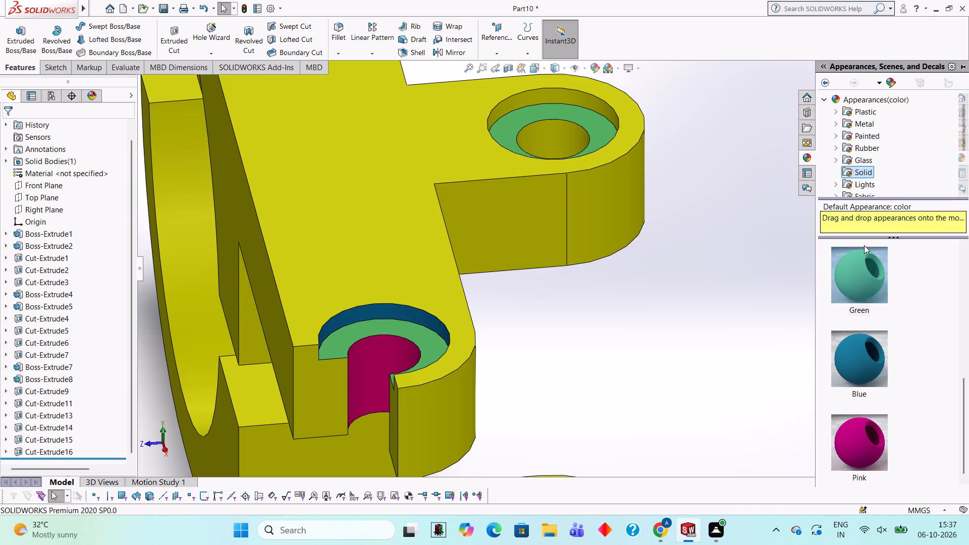
drag(852, 359, 576, 98)
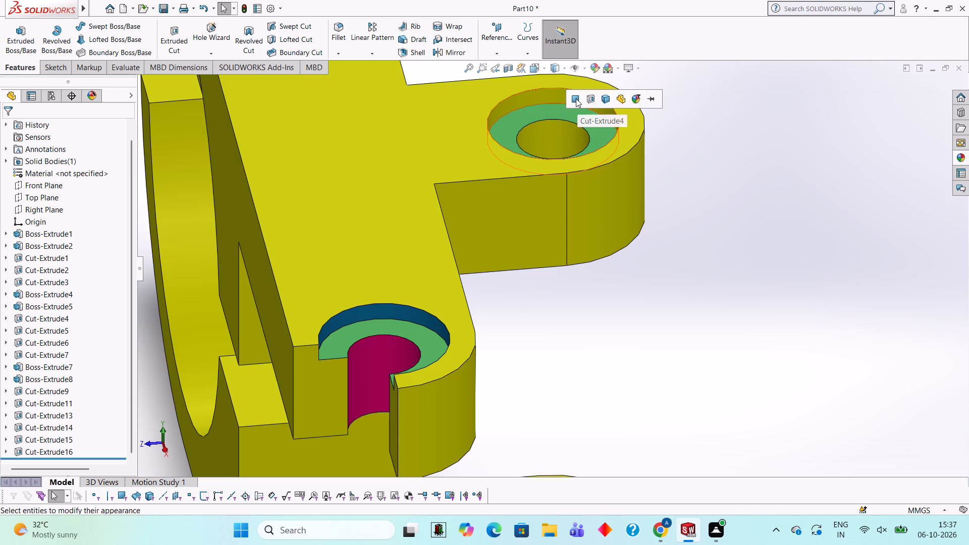
click(576, 98)
Apply the Pink solid appearance to the cylindrical face of the through hole in the other arm's side lug.
middle_drag(628, 170, 623, 252)
scroll(564, 136, down, 1)
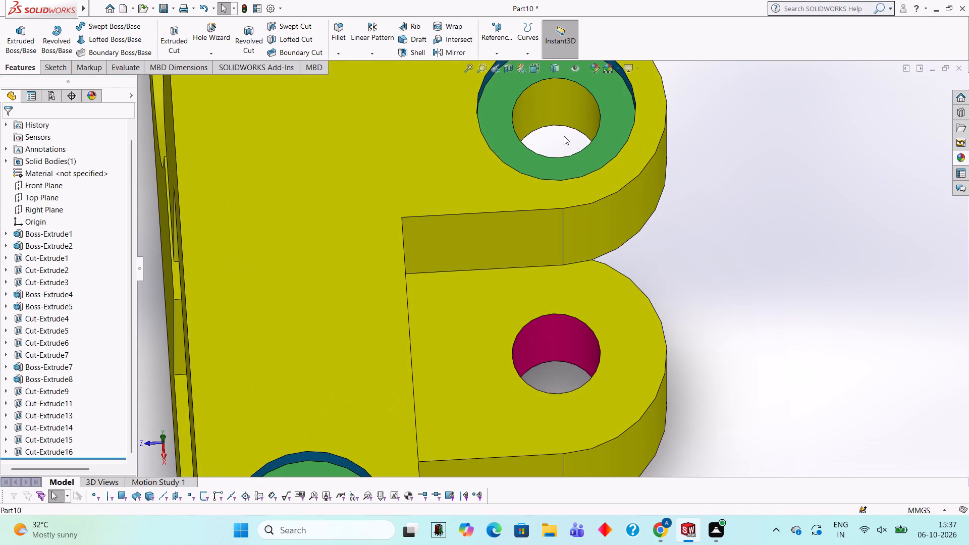
click(964, 151)
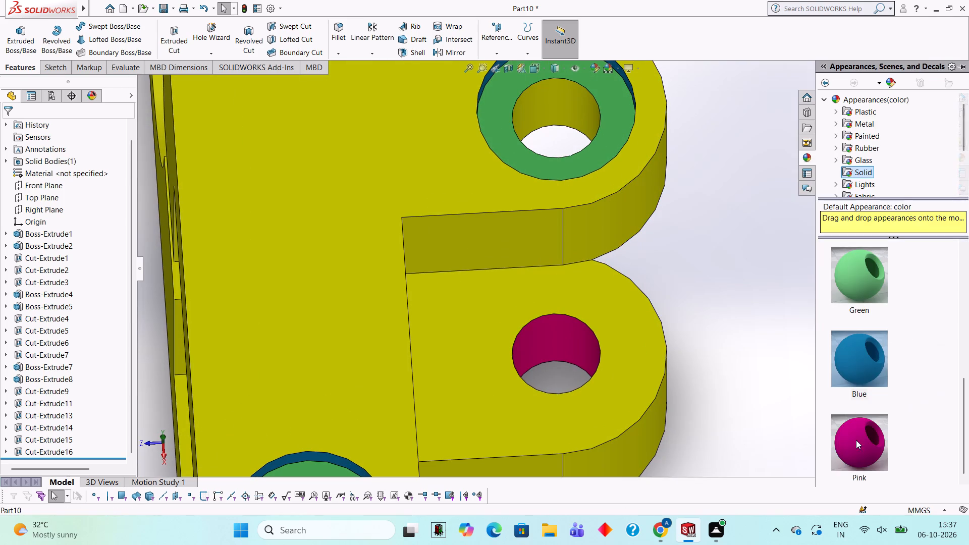
drag(856, 440, 571, 106)
click(571, 106)
Apply the Red solid appearance to the floor face of the slot between the round pocket and the fork opening.
scroll(571, 106, up, 2)
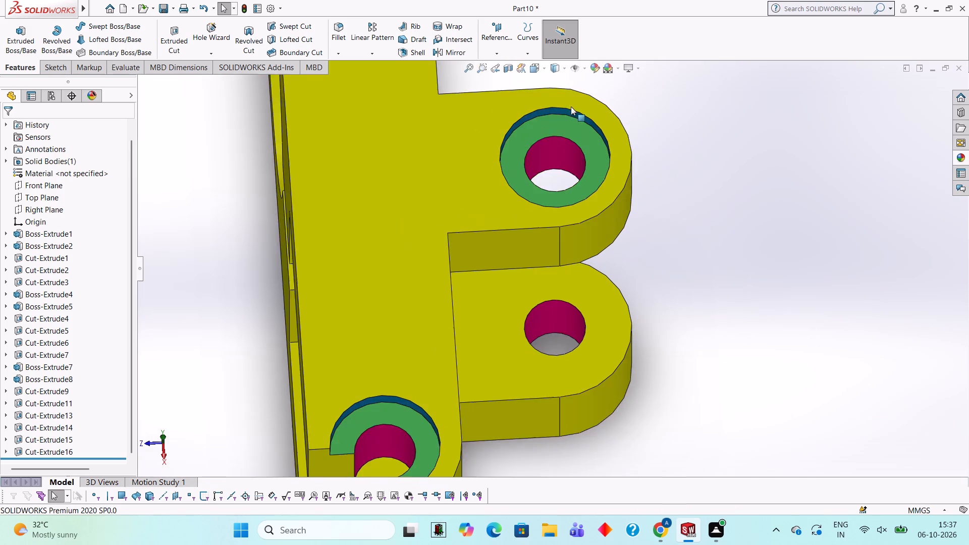
scroll(571, 106, up, 3)
middle_drag(619, 244, 683, 211)
scroll(667, 266, up, 2)
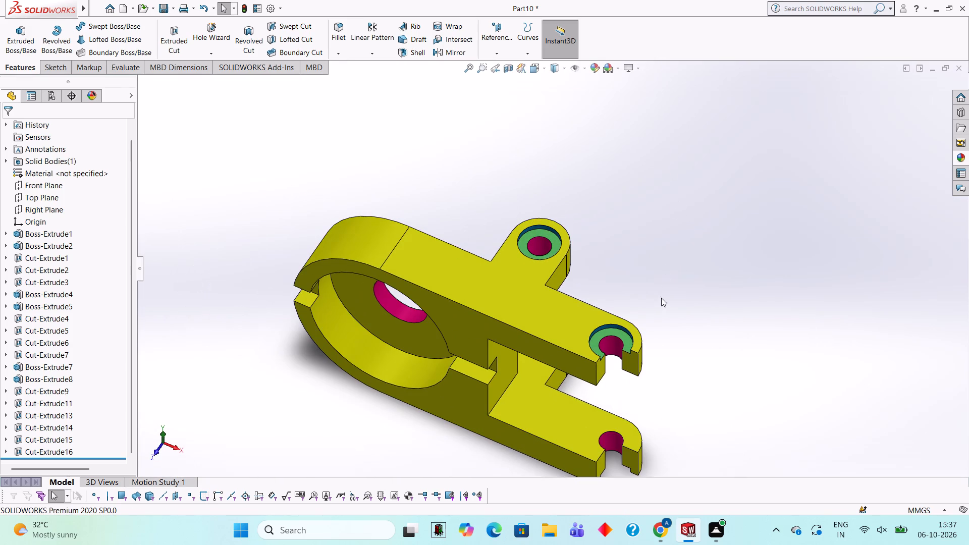
scroll(628, 277, up, 1)
scroll(587, 341, up, 1)
middle_drag(585, 341, 582, 308)
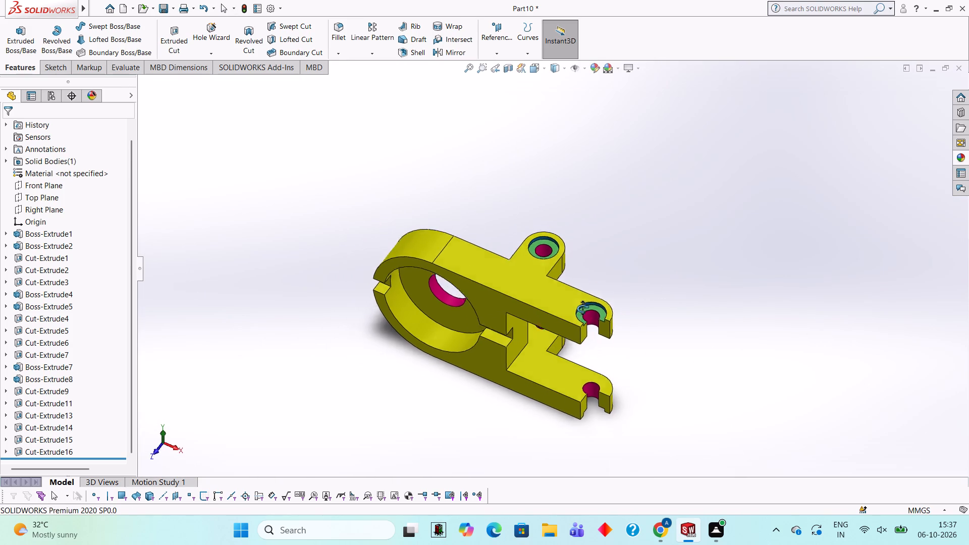
middle_drag(582, 308, 578, 284)
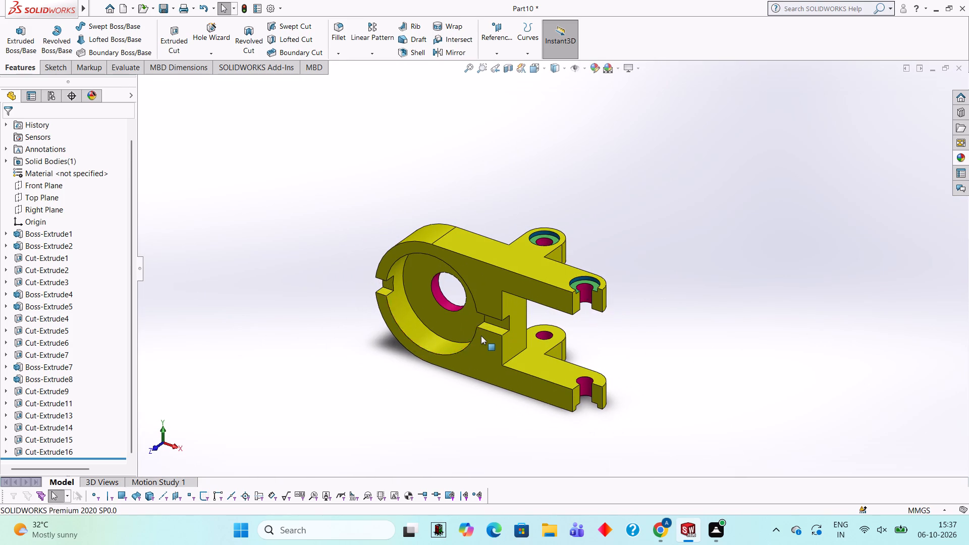
scroll(484, 336, down, 2)
middle_drag(484, 336, 494, 303)
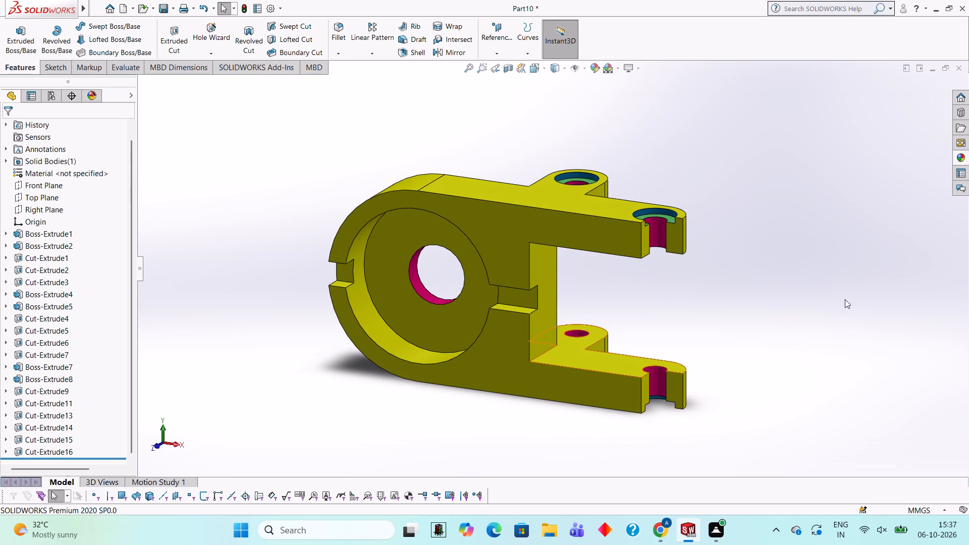
click(959, 152)
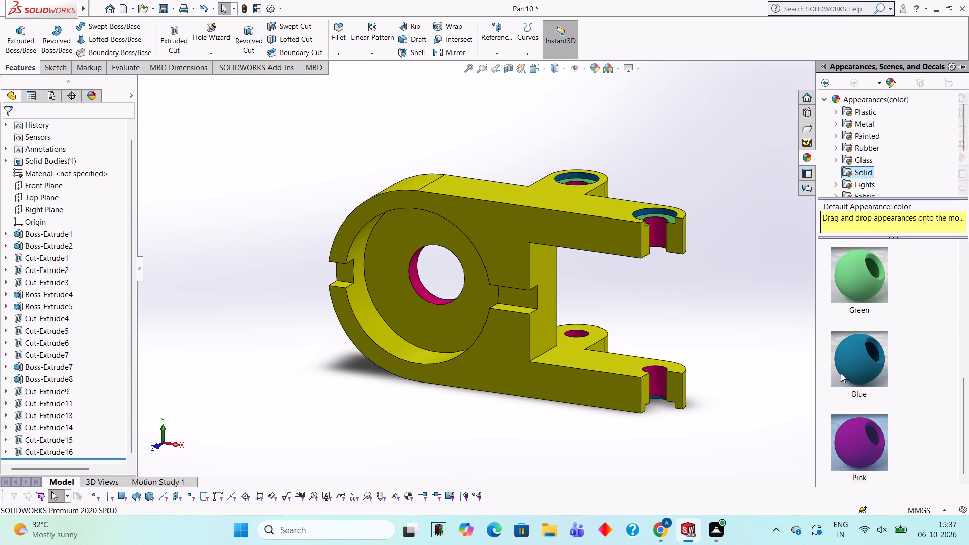
scroll(856, 348, down, 3)
scroll(856, 348, up, 3)
drag(859, 344, 505, 288)
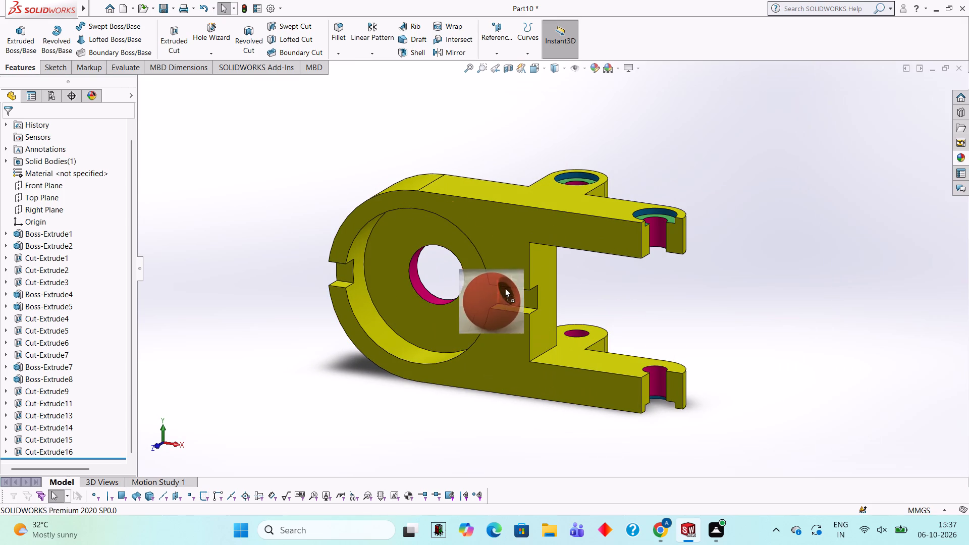
drag(505, 288, 514, 289)
click(513, 289)
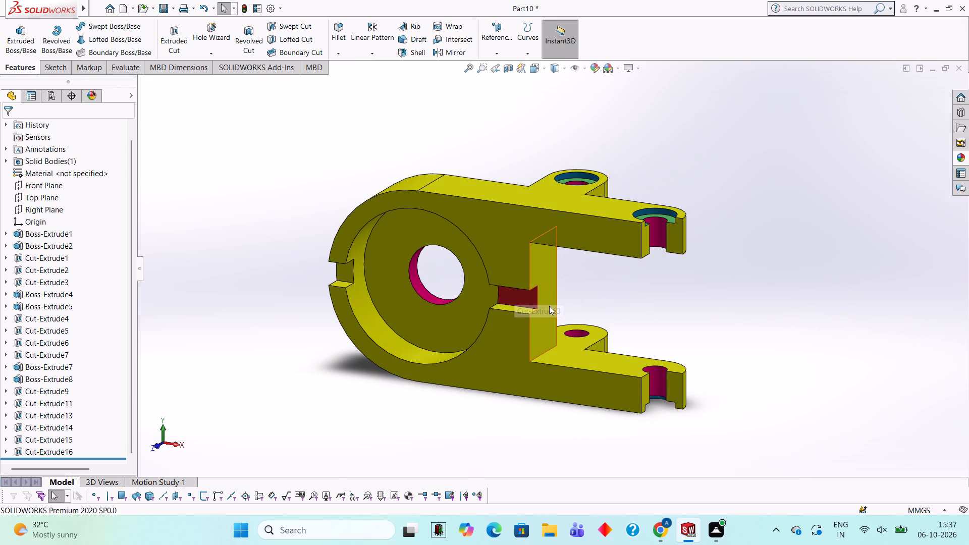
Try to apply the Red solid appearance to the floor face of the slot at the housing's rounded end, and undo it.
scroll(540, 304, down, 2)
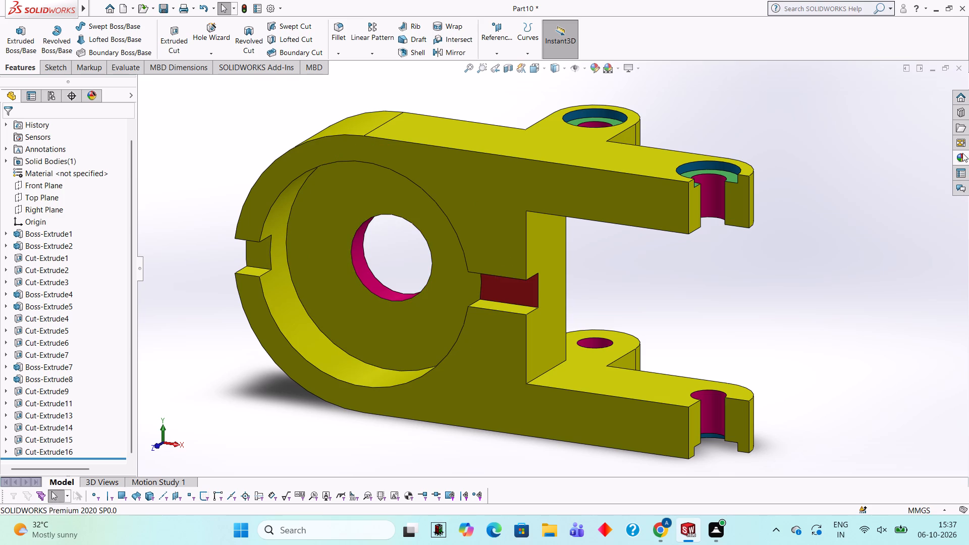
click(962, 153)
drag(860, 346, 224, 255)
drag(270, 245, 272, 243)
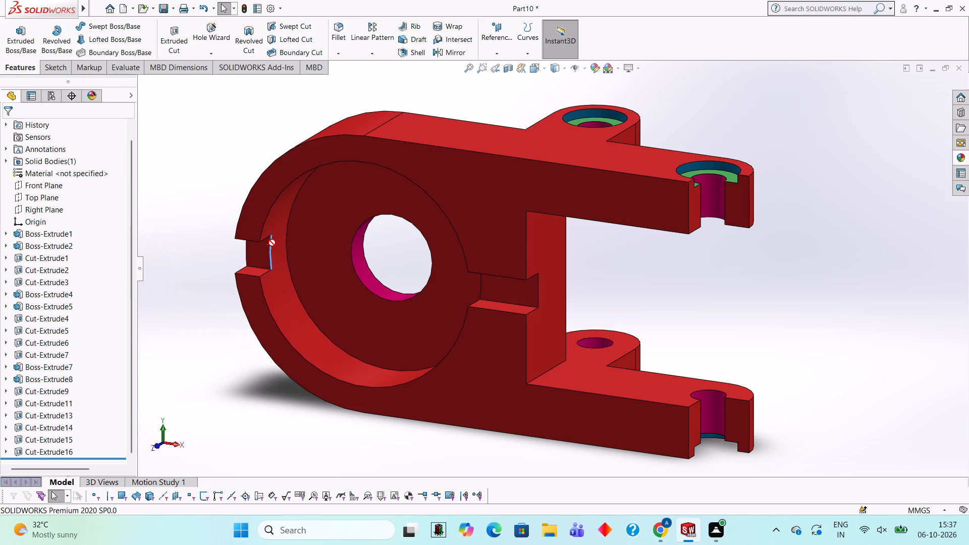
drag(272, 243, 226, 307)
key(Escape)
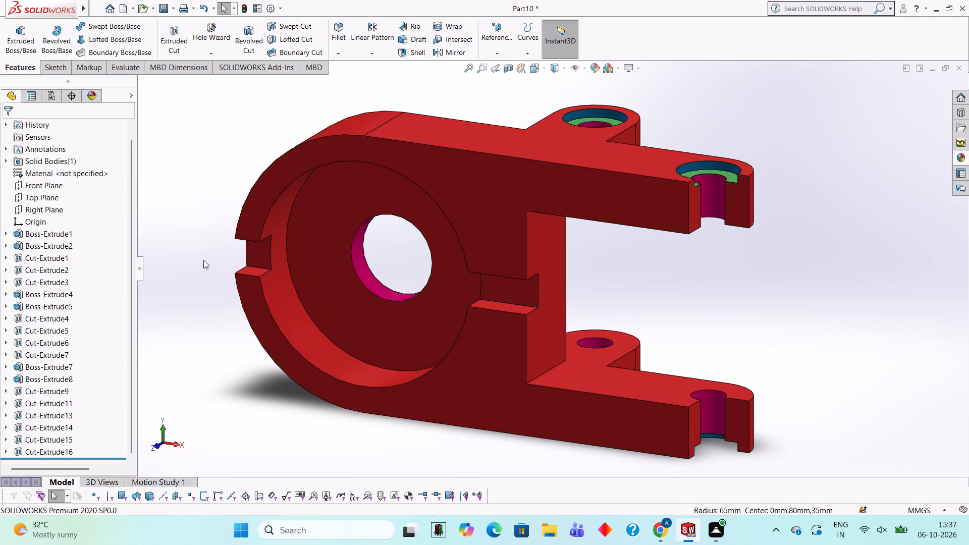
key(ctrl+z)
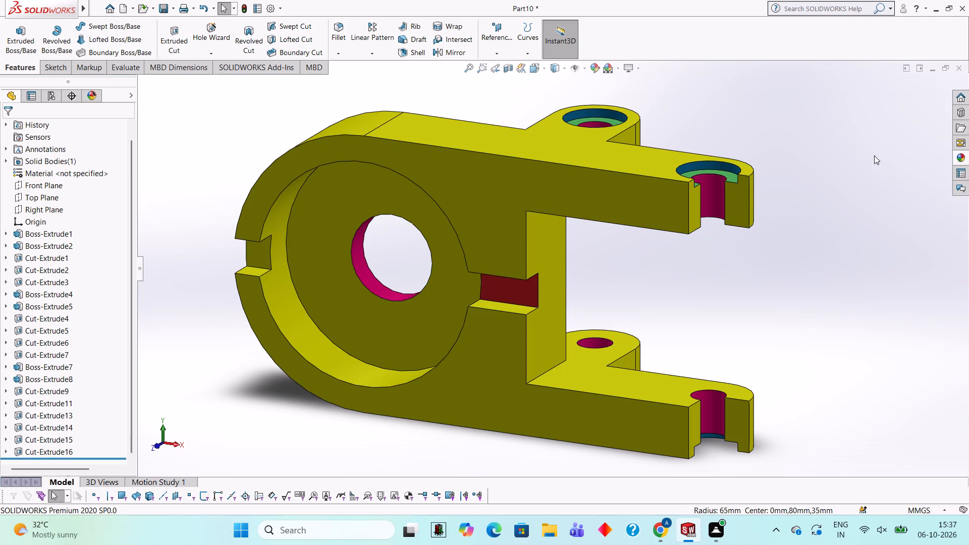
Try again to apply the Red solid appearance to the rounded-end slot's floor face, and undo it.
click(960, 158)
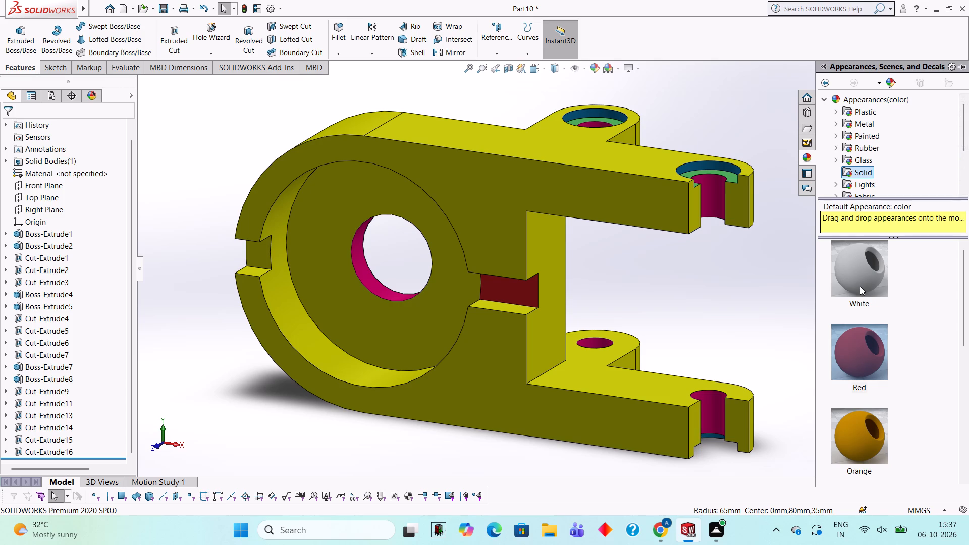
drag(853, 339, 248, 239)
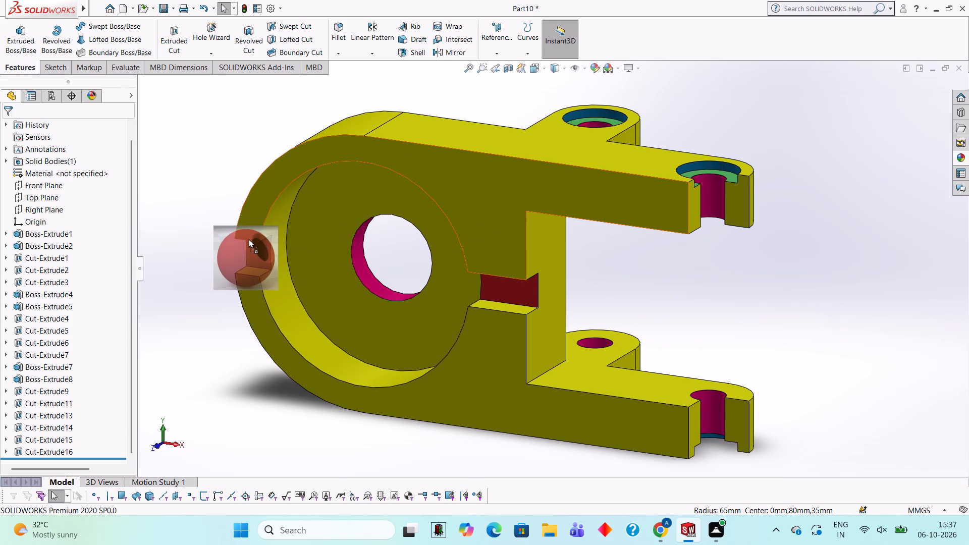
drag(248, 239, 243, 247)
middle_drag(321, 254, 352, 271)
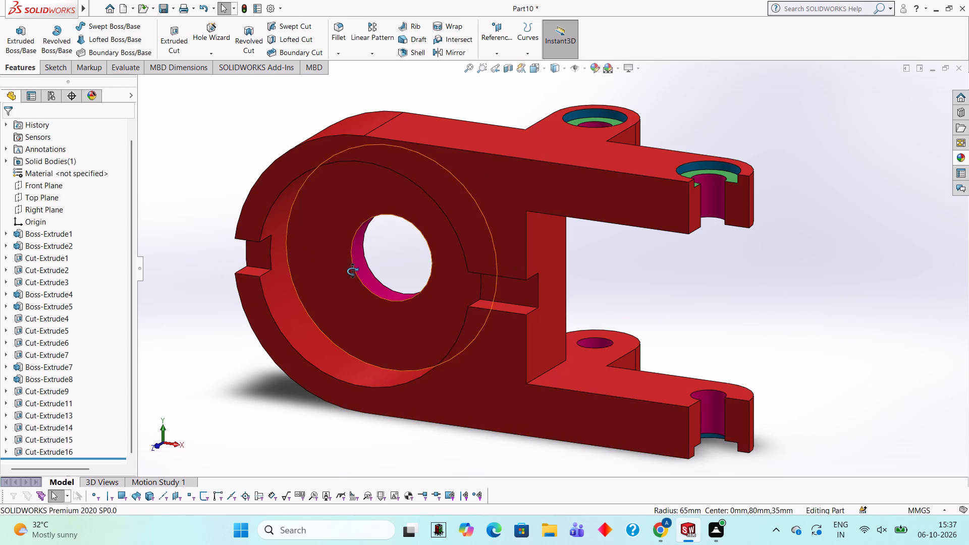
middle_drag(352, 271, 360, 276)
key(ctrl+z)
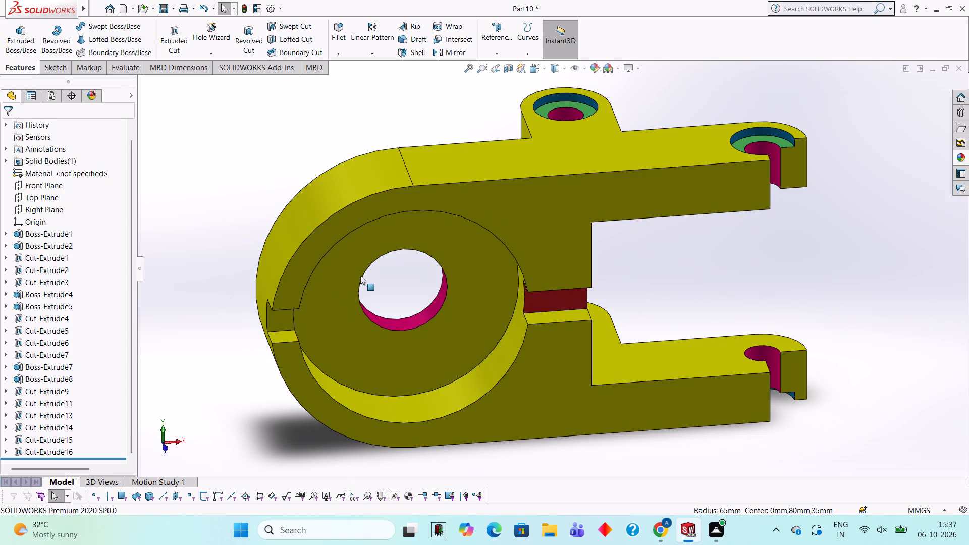
Apply the Red solid appearance to the whole slot cut feature, covering the rounded-end slot and the one beside the fork opening.
scroll(322, 303, down, 3)
middle_drag(316, 339, 301, 182)
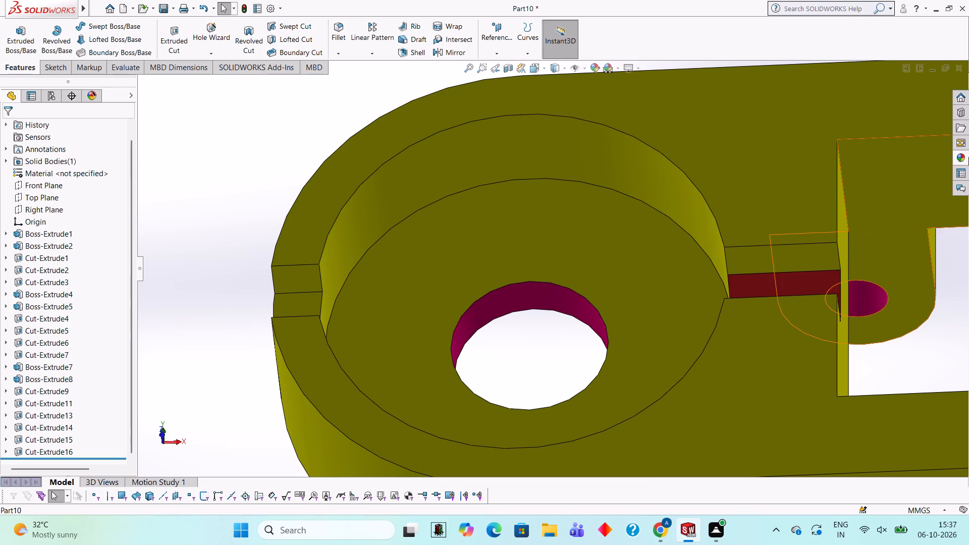
click(963, 157)
drag(865, 360, 312, 298)
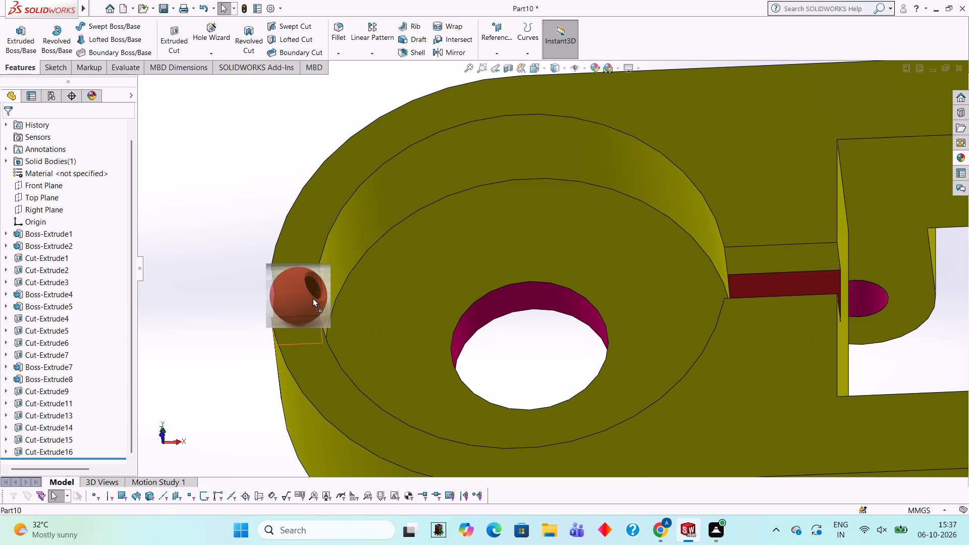
drag(312, 298, 297, 298)
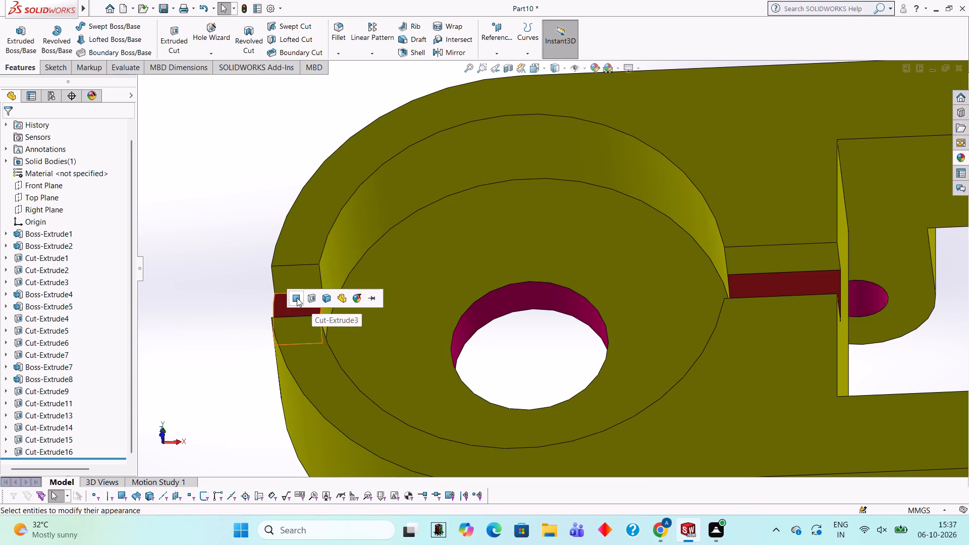
click(312, 301)
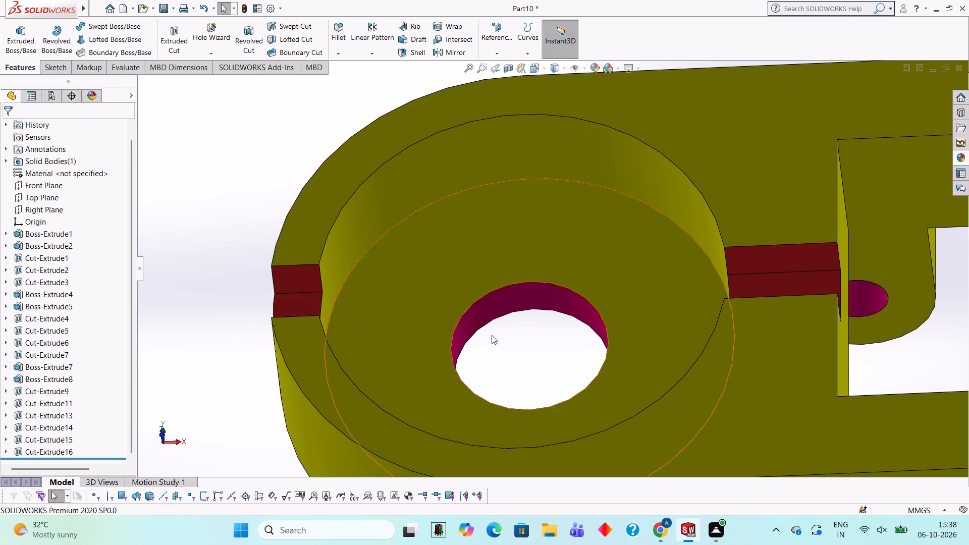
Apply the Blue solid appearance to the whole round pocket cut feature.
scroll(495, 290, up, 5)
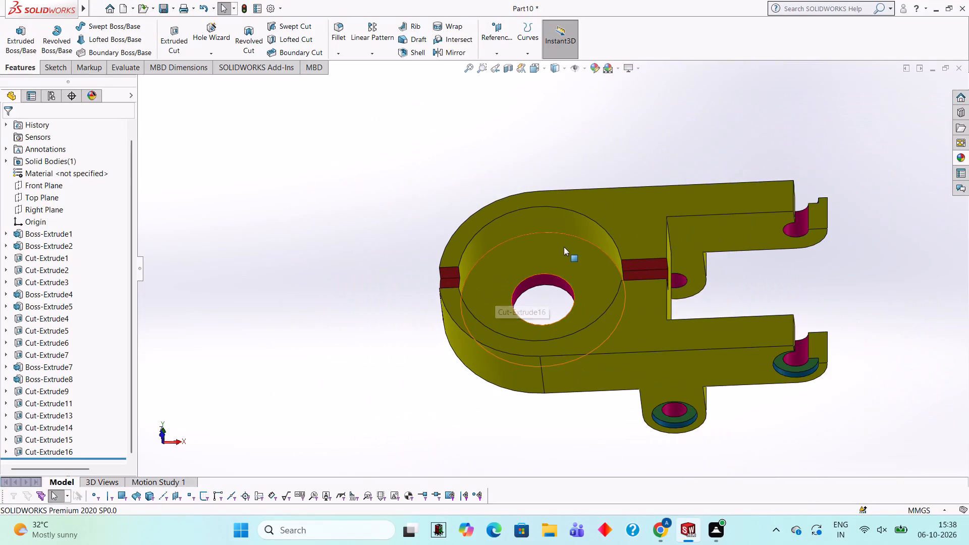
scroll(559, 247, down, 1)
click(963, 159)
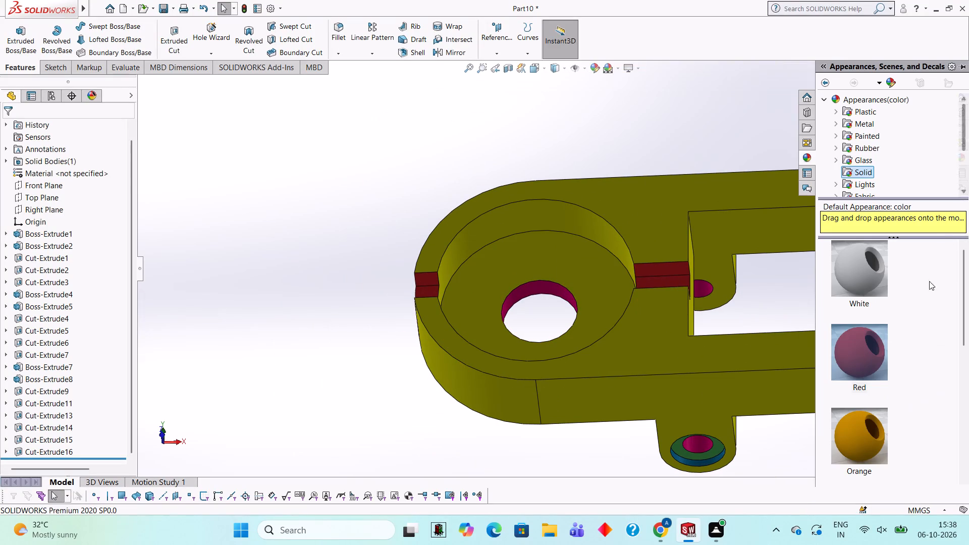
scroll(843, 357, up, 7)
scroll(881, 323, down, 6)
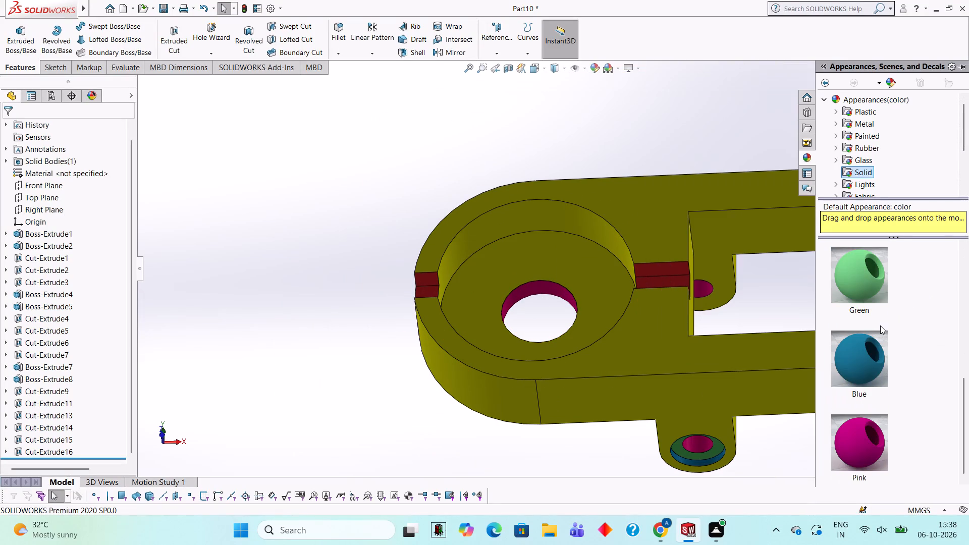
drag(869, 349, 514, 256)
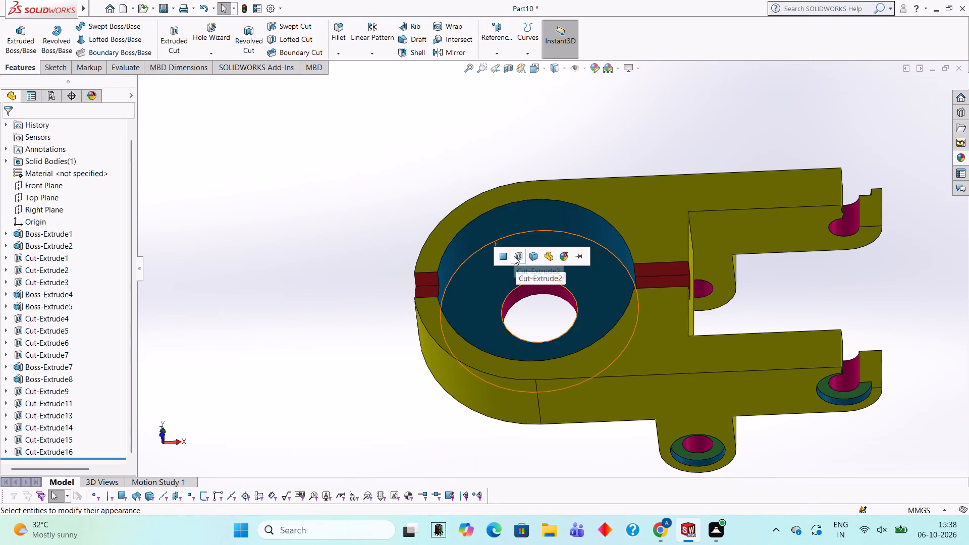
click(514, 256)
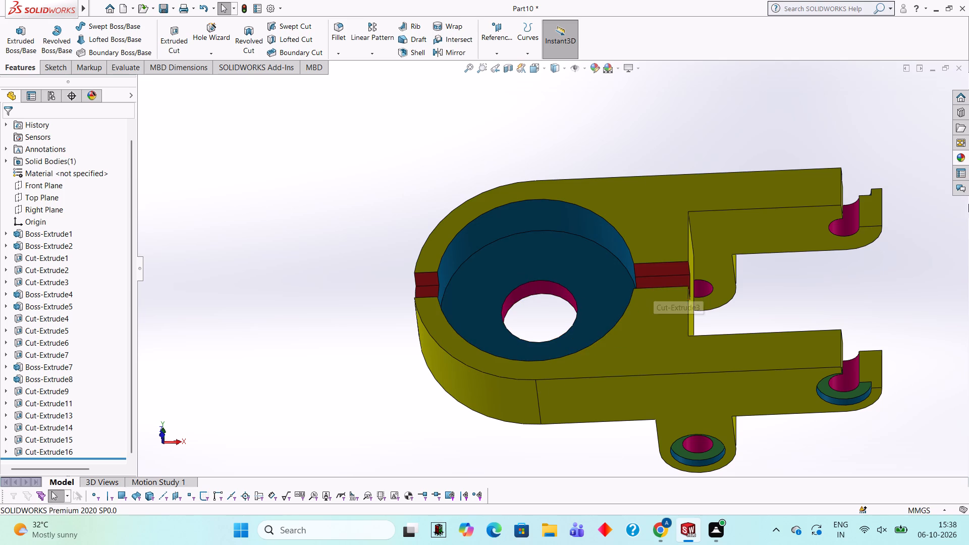
Apply the Green solid appearance to the whole round pocket cut feature, covering its wall and floor.
click(963, 156)
drag(848, 281, 617, 267)
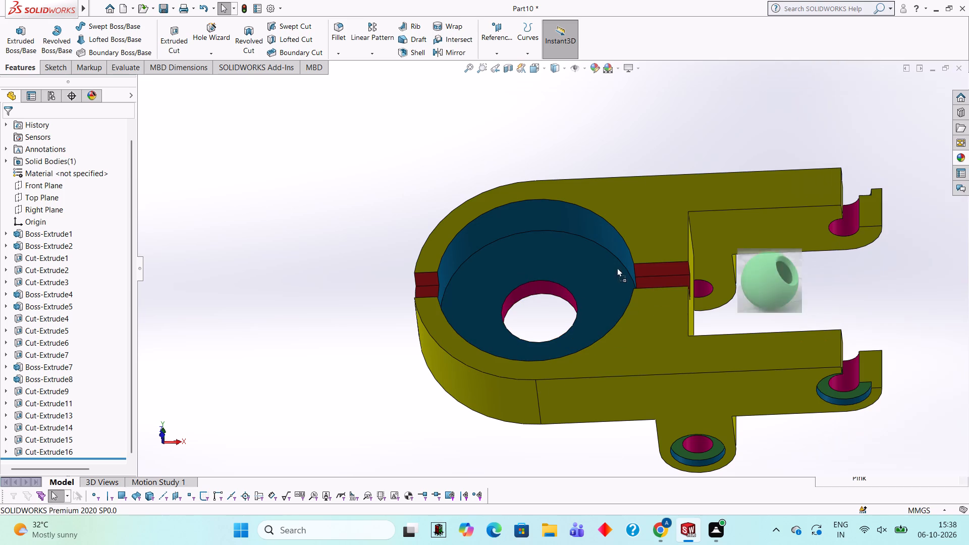
drag(617, 267, 500, 222)
click(499, 223)
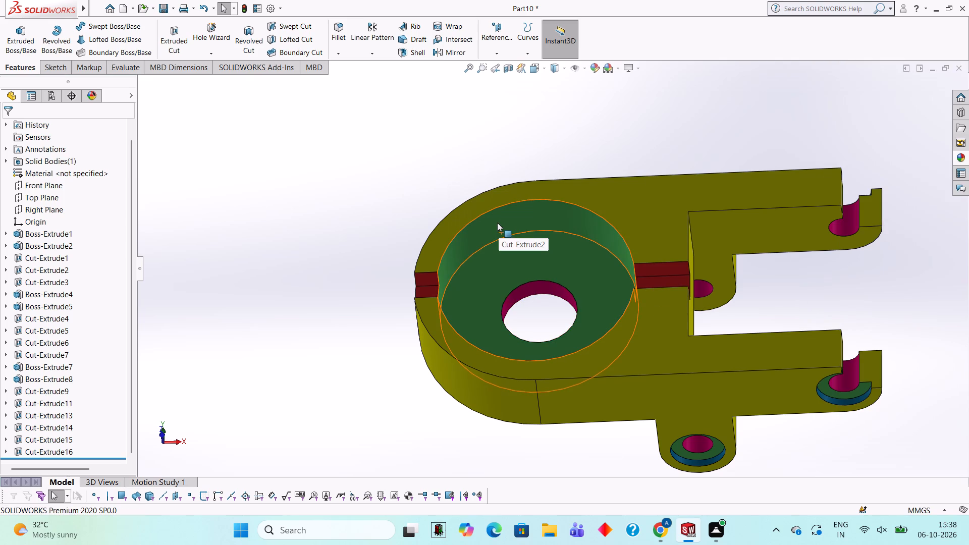
Apply the Blue solid appearance to only the floor face of the round pocket.
click(961, 156)
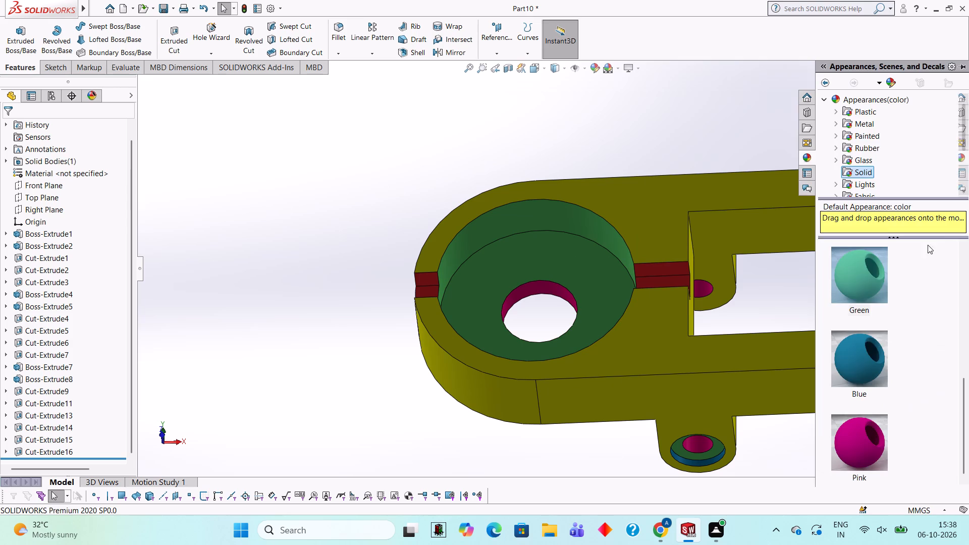
drag(852, 352, 562, 282)
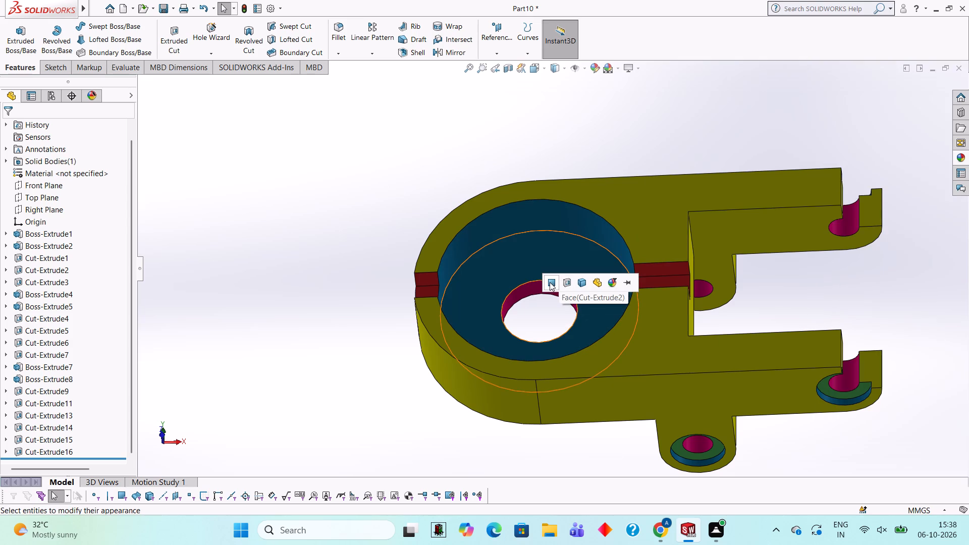
click(550, 282)
Examine the coloured housing from several angles, checking the pocket, slots, lugs and hole faces.
scroll(687, 277, up, 3)
middle_drag(703, 293, 713, 190)
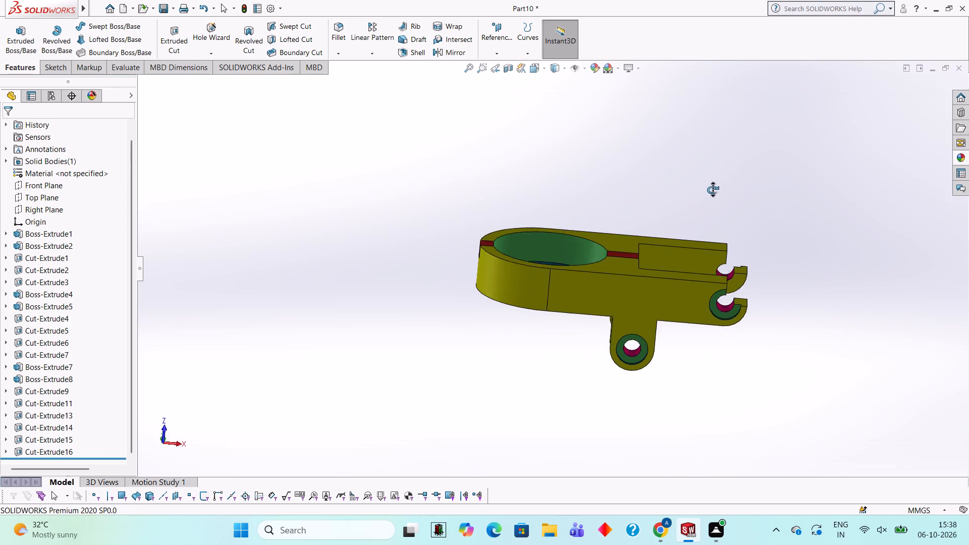
middle_drag(713, 190, 713, 189)
middle_drag(713, 189, 708, 257)
scroll(708, 257, up, 2)
scroll(766, 268, down, 2)
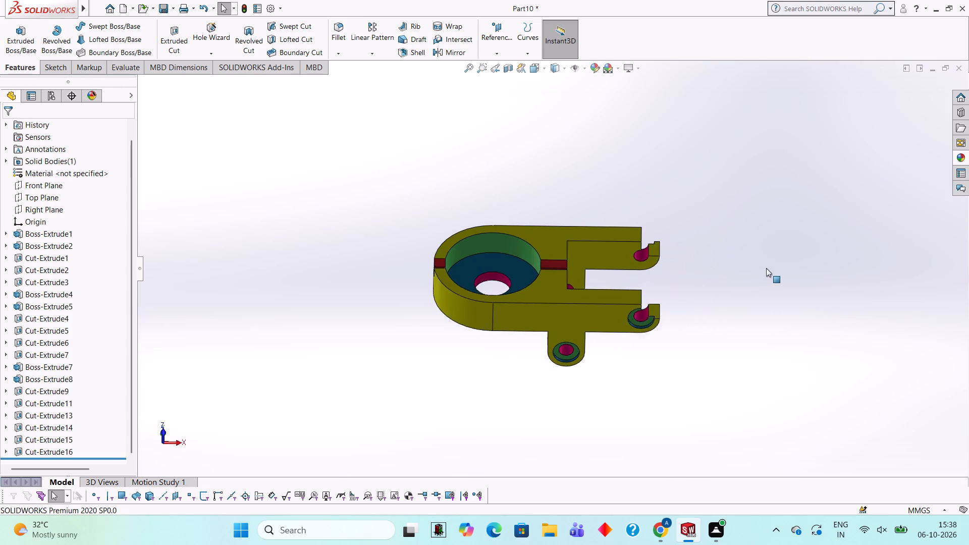
scroll(766, 268, down, 1)
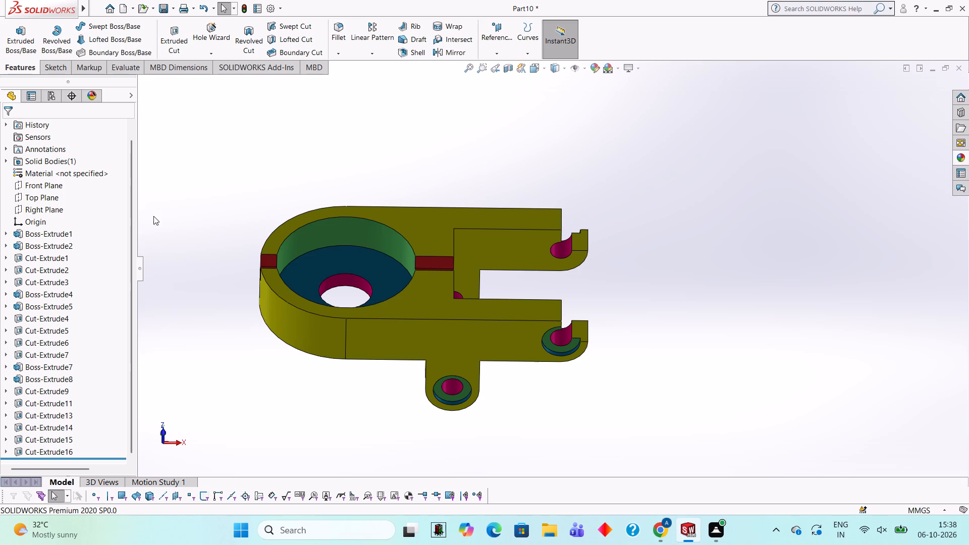
middle_drag(453, 174, 439, 245)
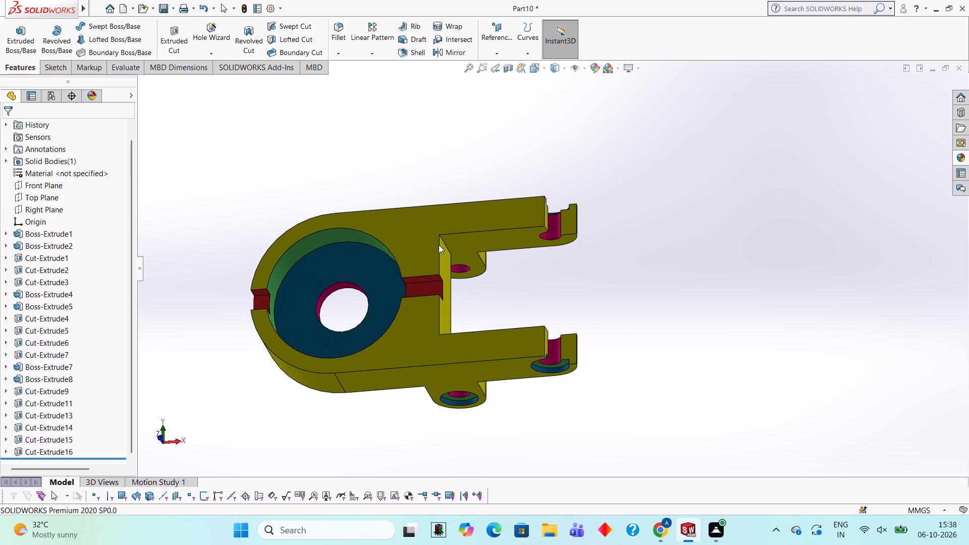
scroll(381, 312, up, 2)
scroll(381, 312, down, 1)
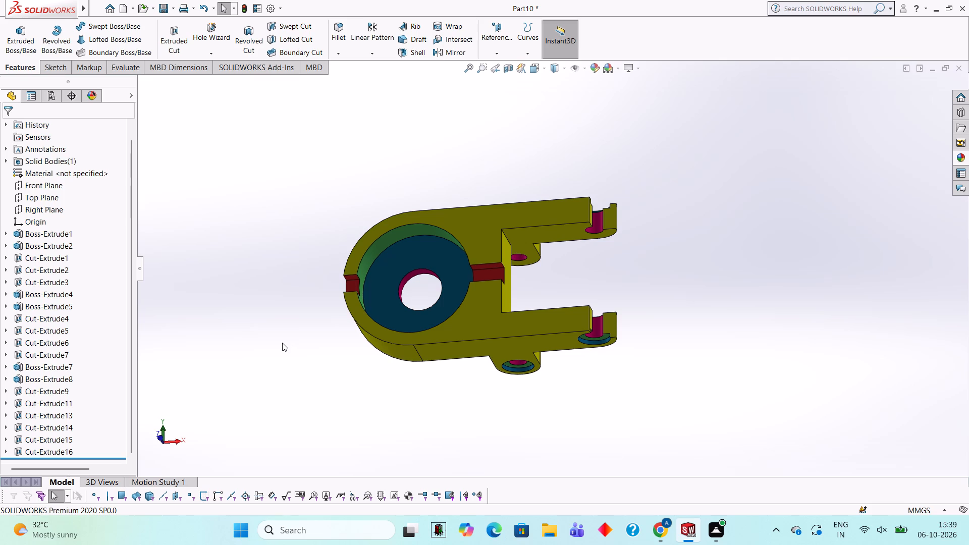
middle_drag(414, 325, 426, 325)
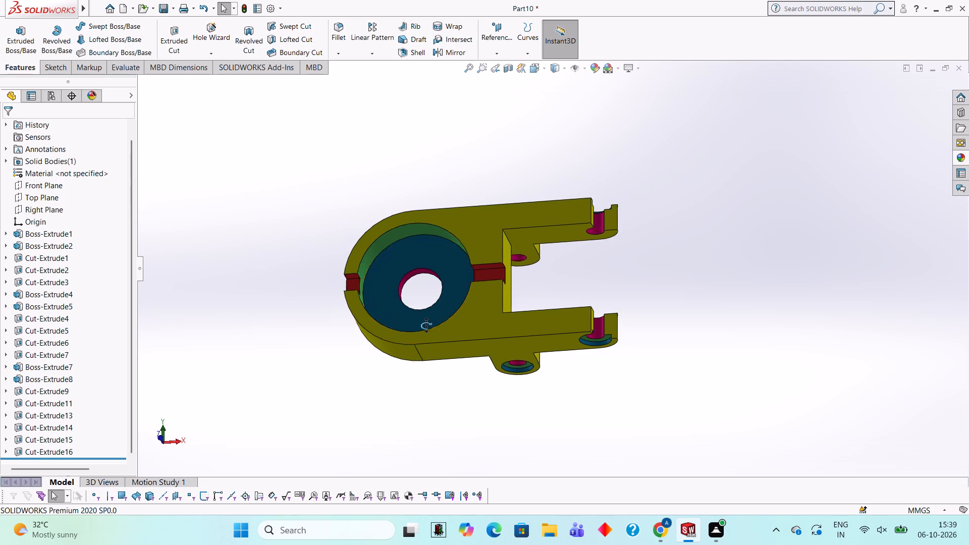
middle_drag(426, 325, 440, 259)
middle_drag(603, 265, 581, 257)
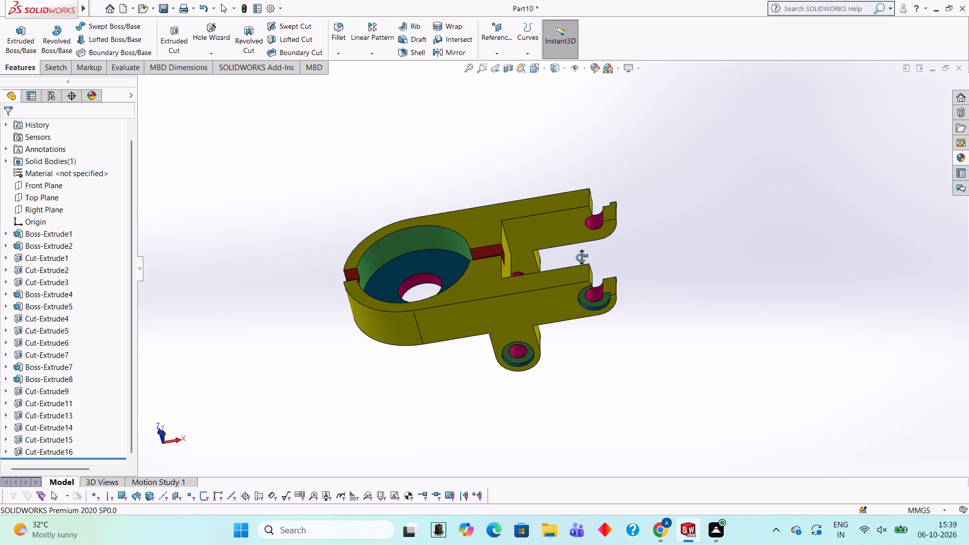
middle_drag(581, 257, 584, 254)
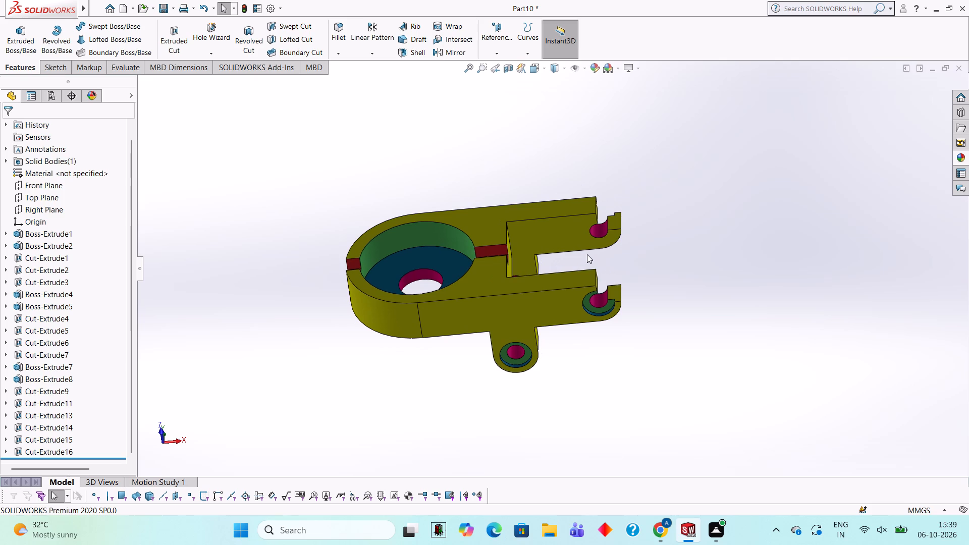
middle_drag(653, 288, 652, 272)
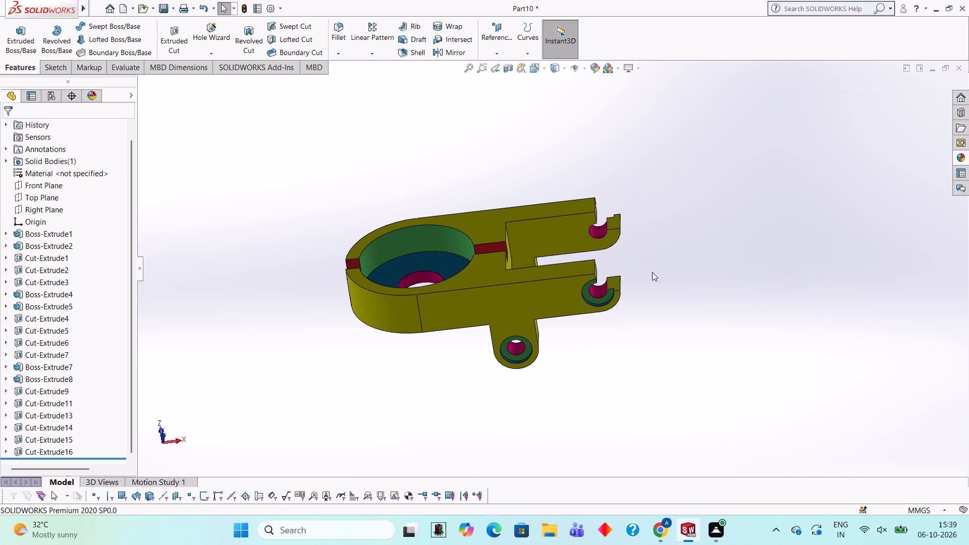
Save the part in the Documents folder as a SOLIDWORKS Part named "forked bearing".
key(ctrl+s)
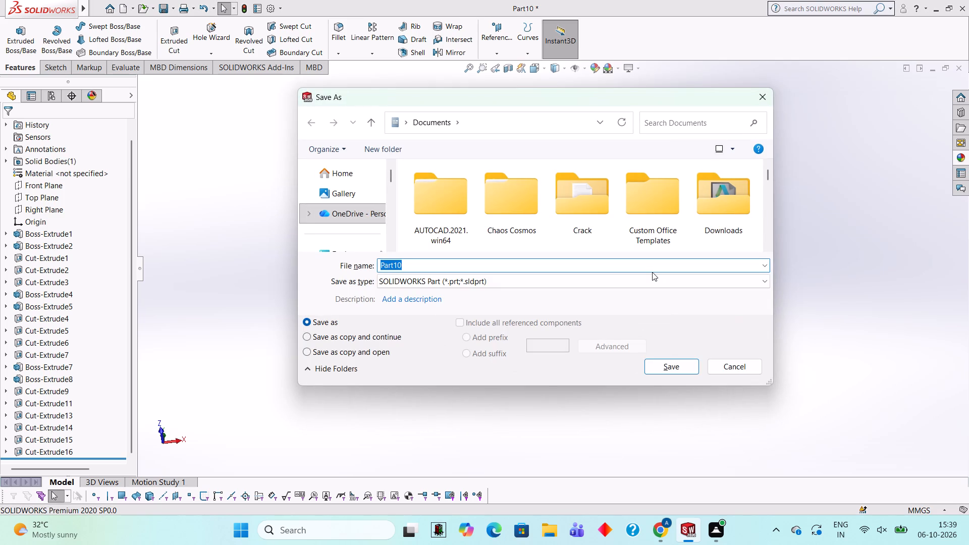
text(fo)
text(rked)
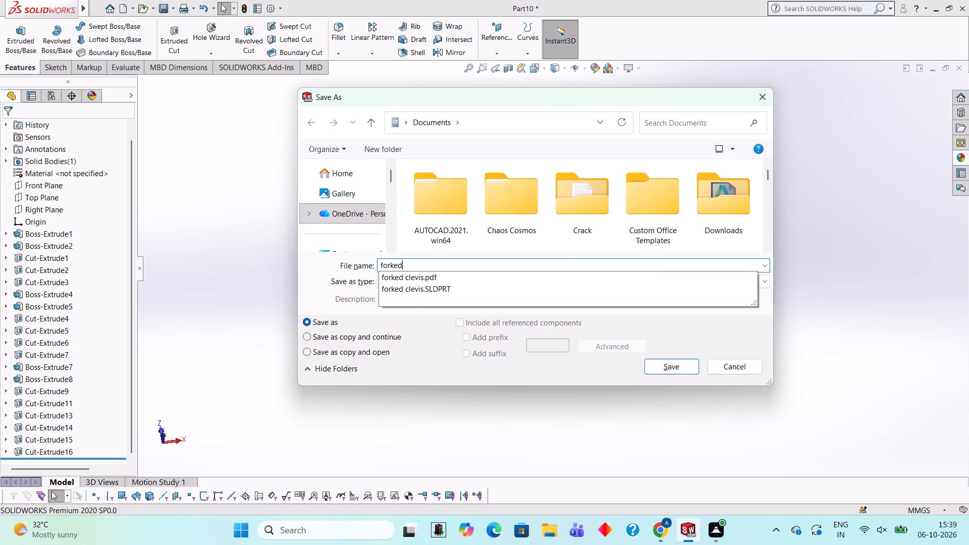
key(space)
text(bearing)
key(space)
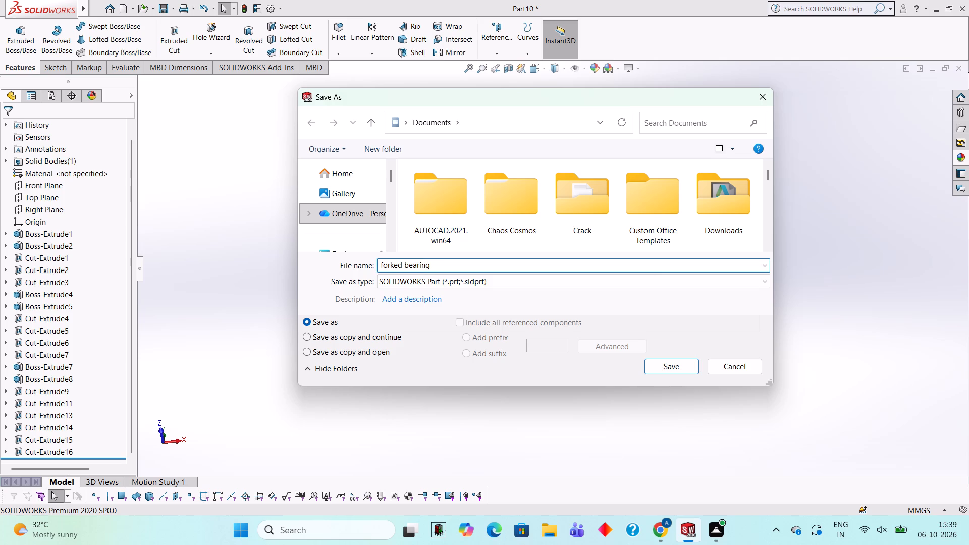
click(676, 363)
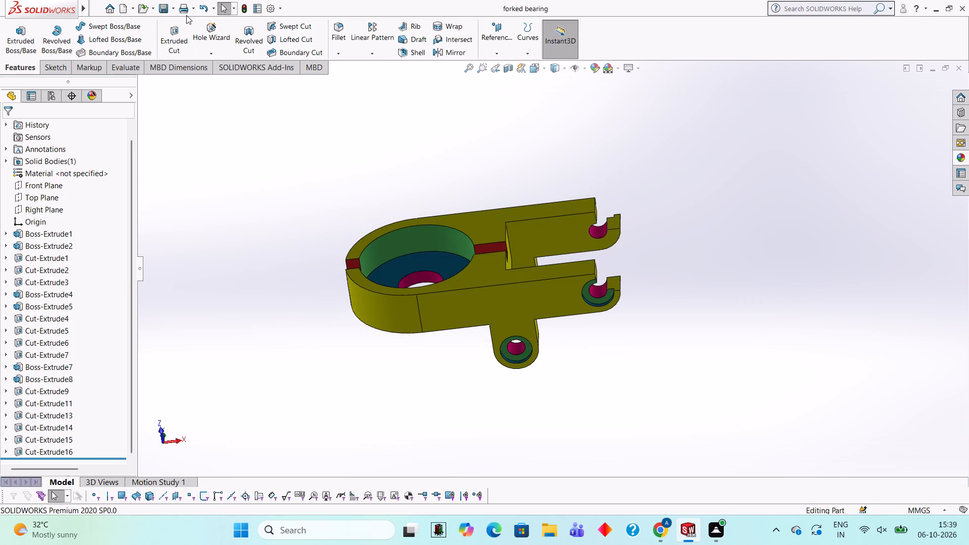
Save a copy of the part in Adobe Portable Document Format (*.pdf) under the name "forked bearing".
click(172, 6)
click(182, 31)
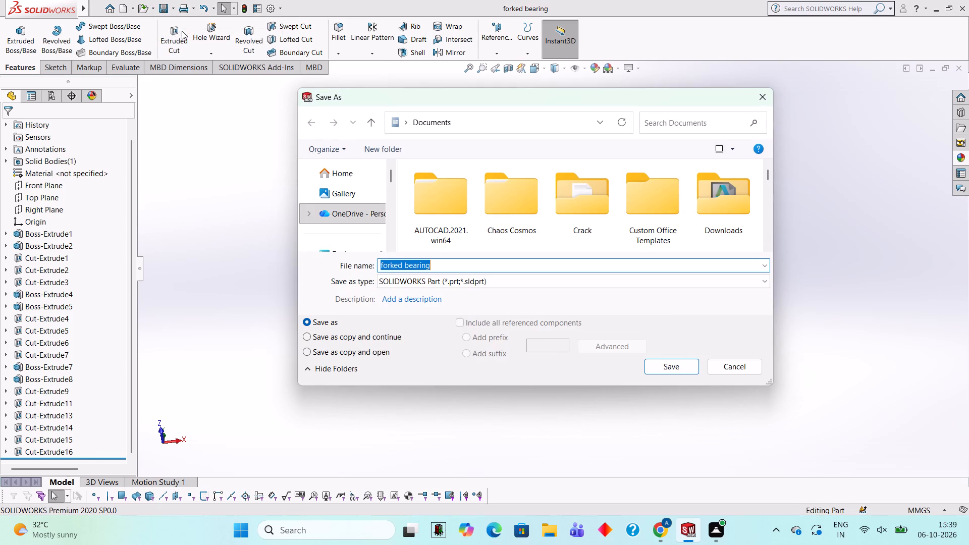
click(542, 279)
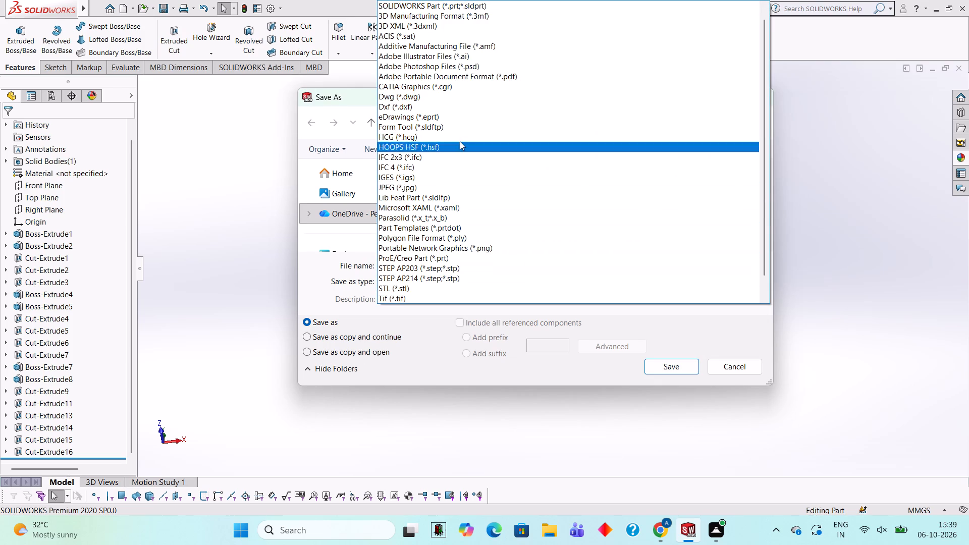
click(480, 77)
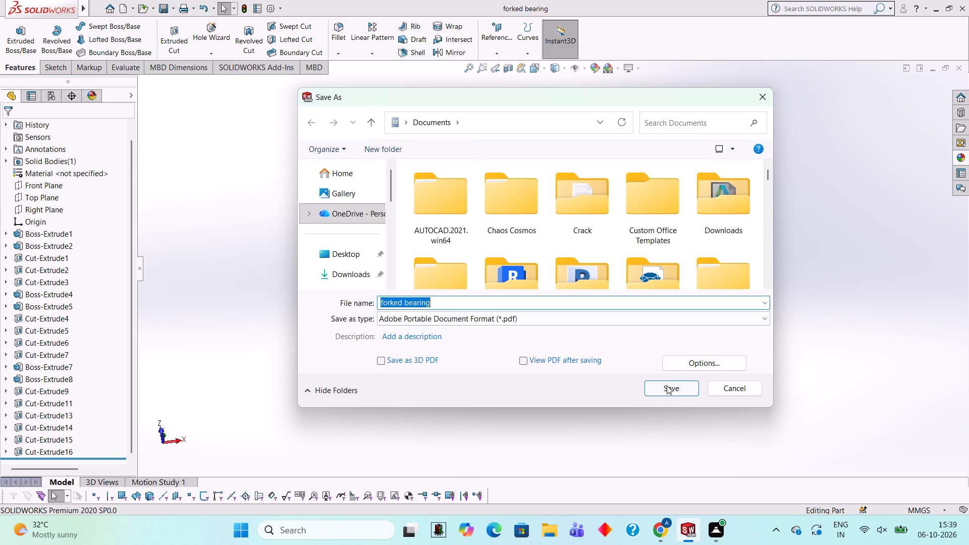
click(668, 388)
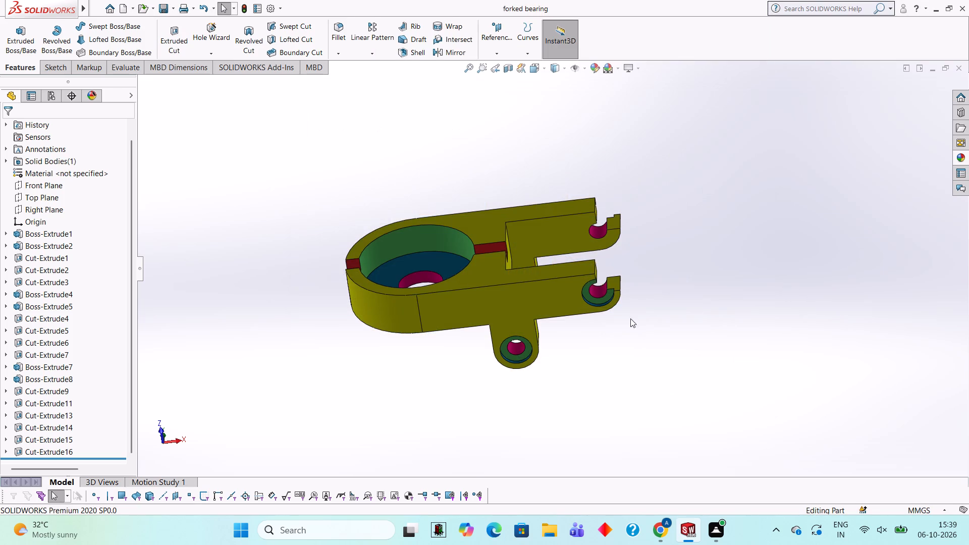